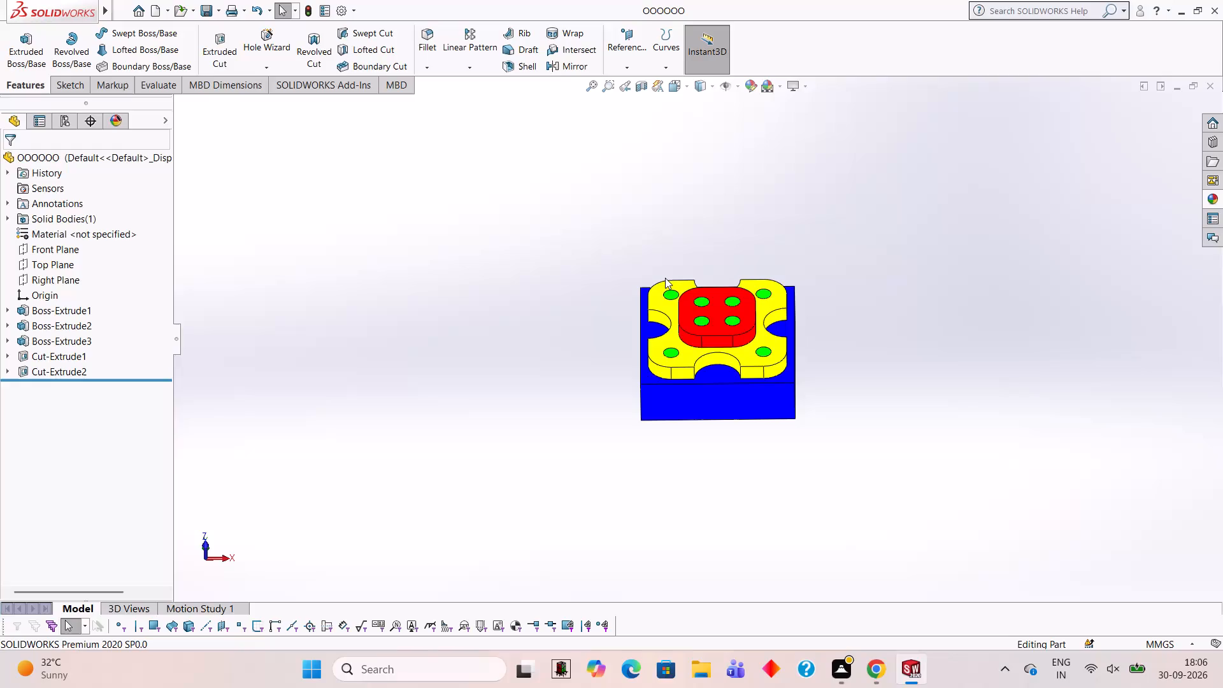
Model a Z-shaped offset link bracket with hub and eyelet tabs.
Close the open part and create a new part document.
click(1207, 89)
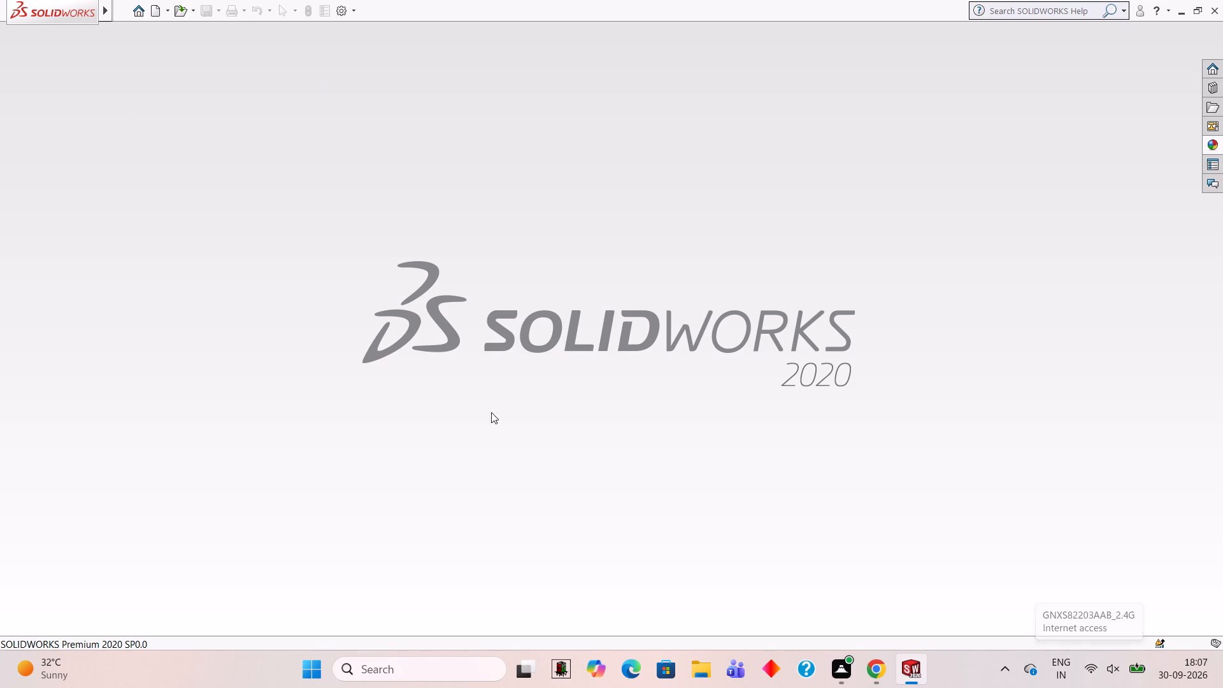
click(155, 11)
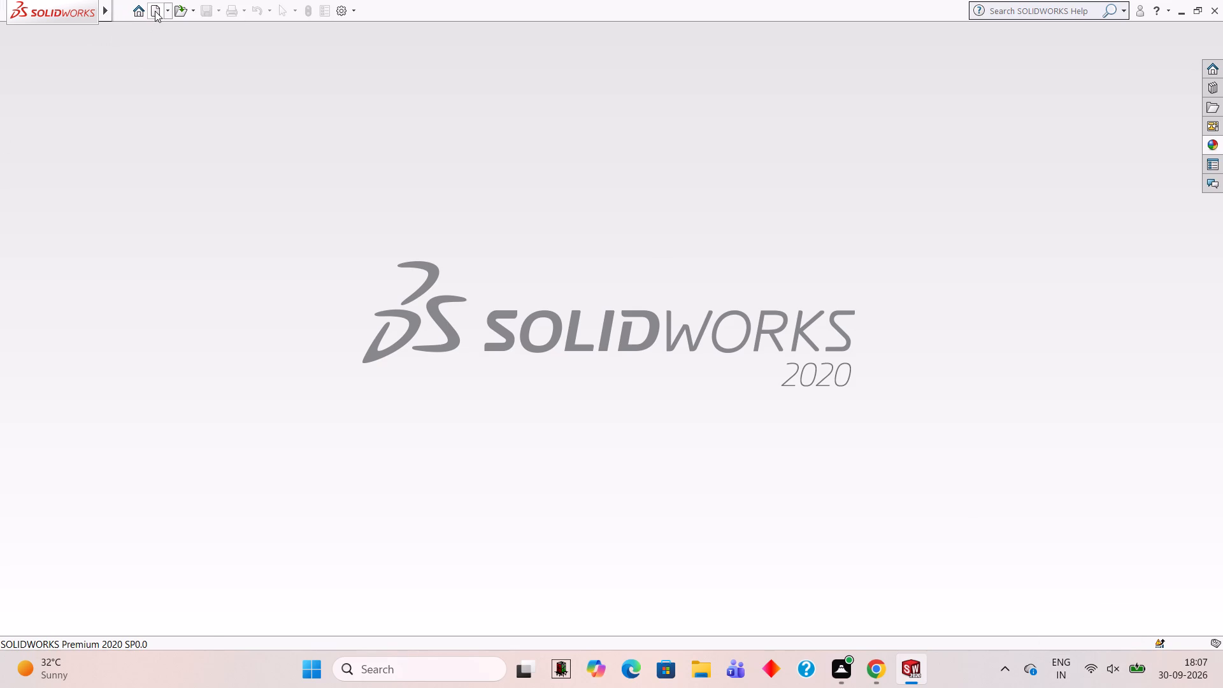
click(508, 495)
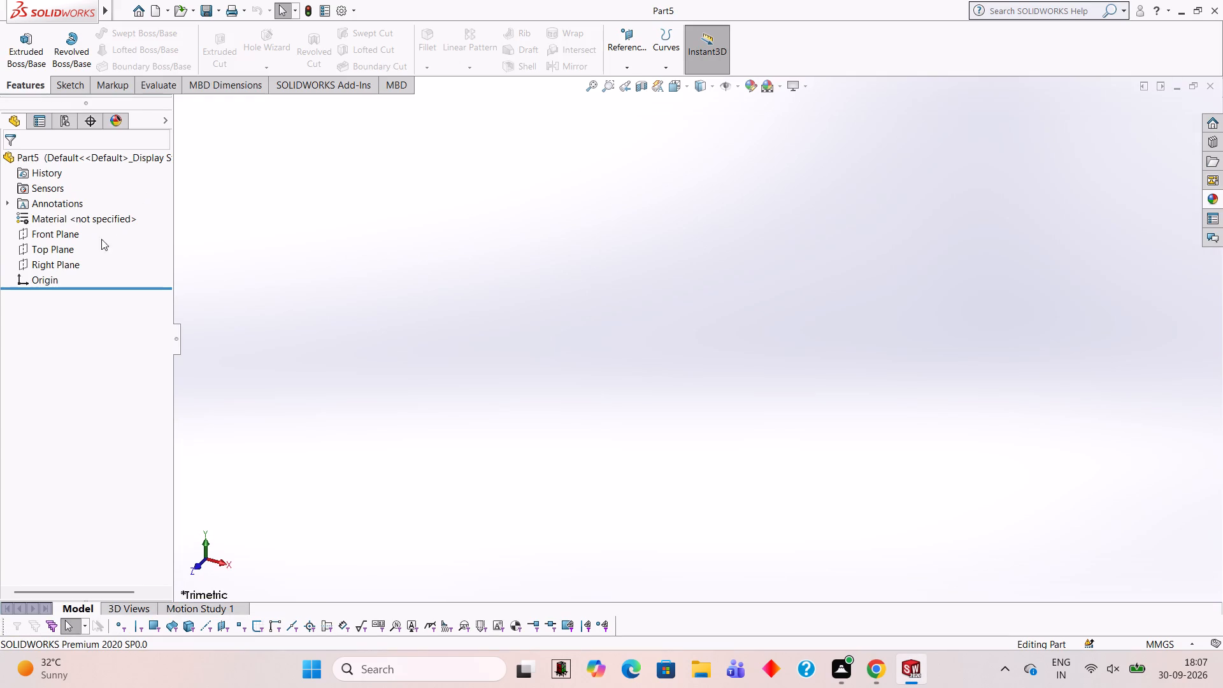
Start a new sketch on the Front Plane.
click(61, 237)
click(71, 213)
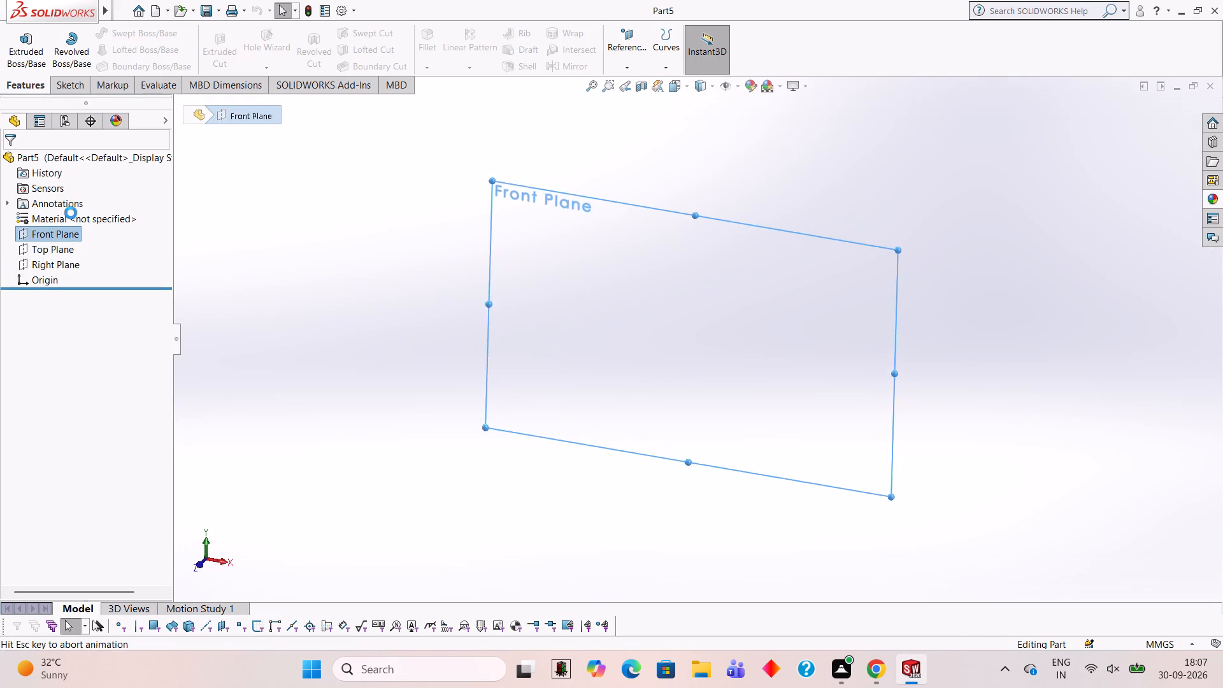
click(589, 273)
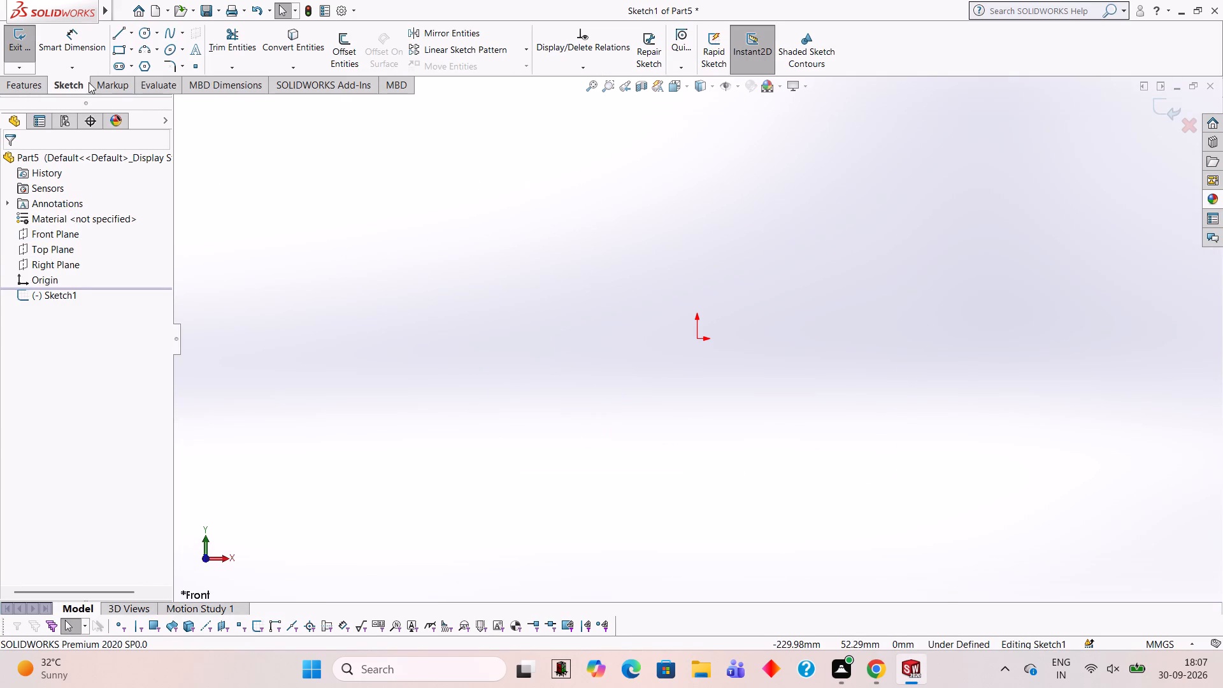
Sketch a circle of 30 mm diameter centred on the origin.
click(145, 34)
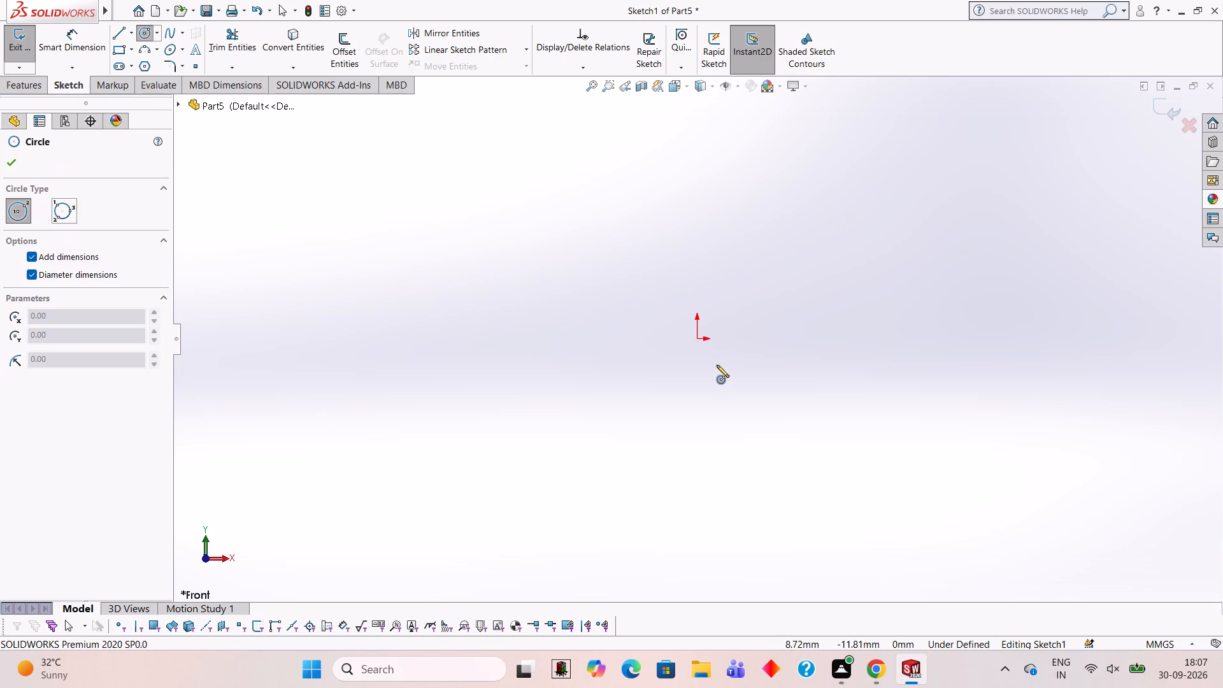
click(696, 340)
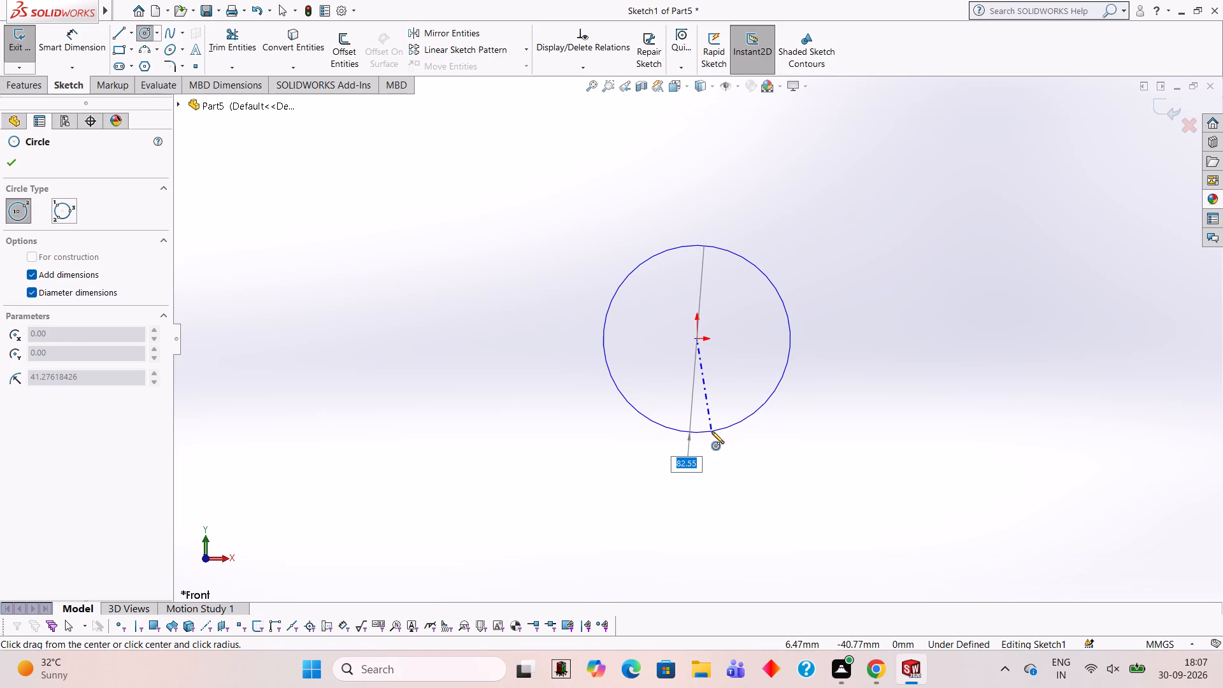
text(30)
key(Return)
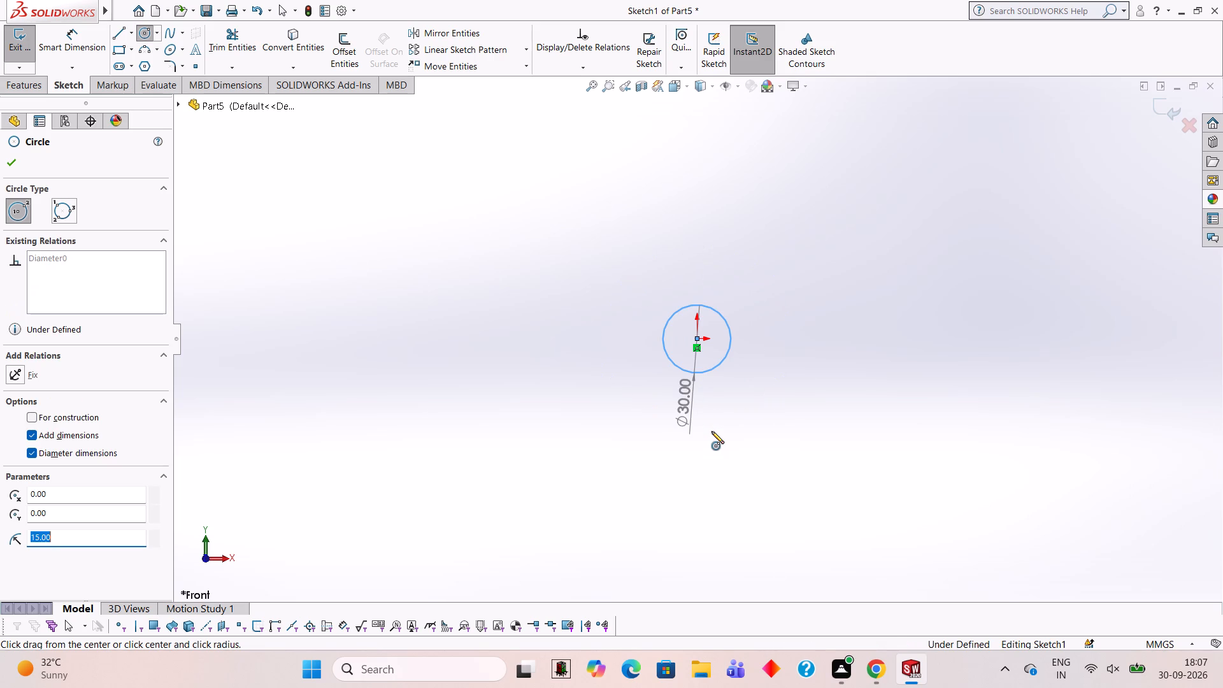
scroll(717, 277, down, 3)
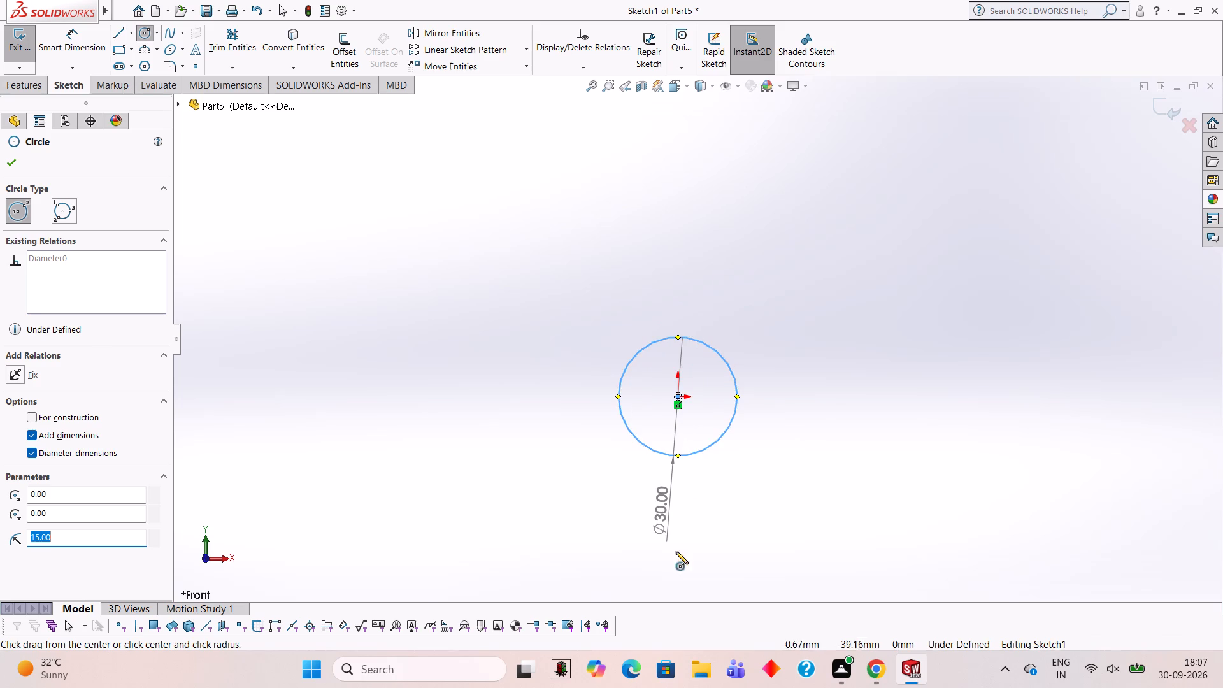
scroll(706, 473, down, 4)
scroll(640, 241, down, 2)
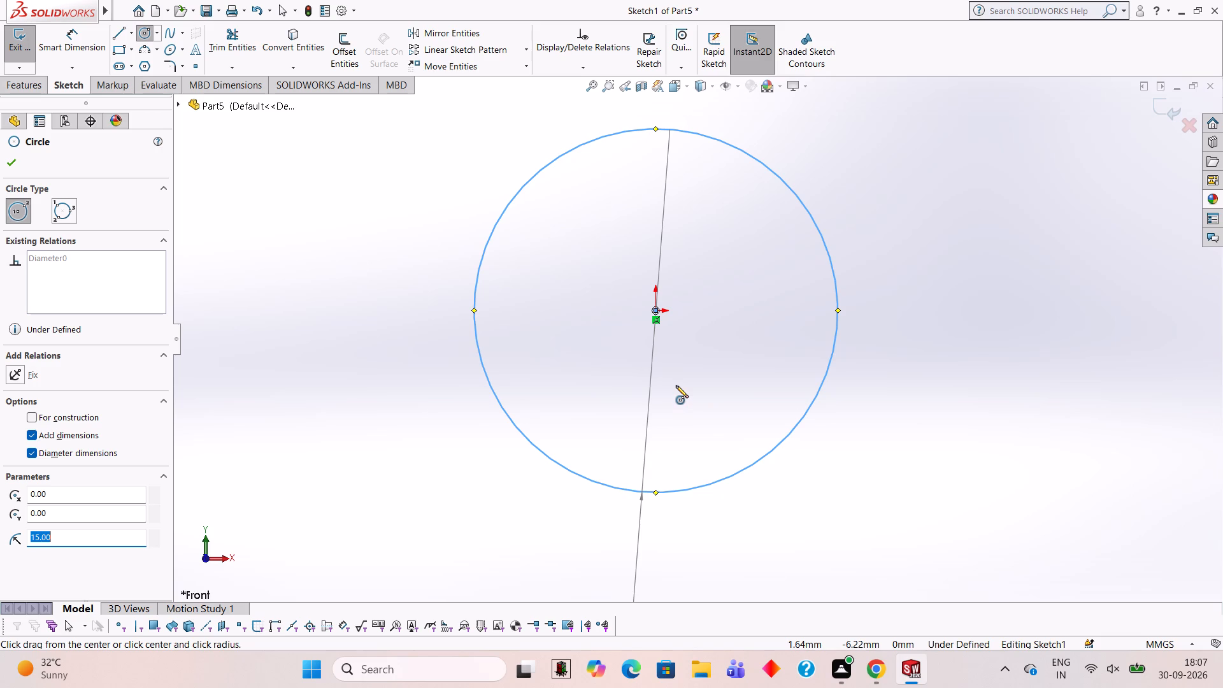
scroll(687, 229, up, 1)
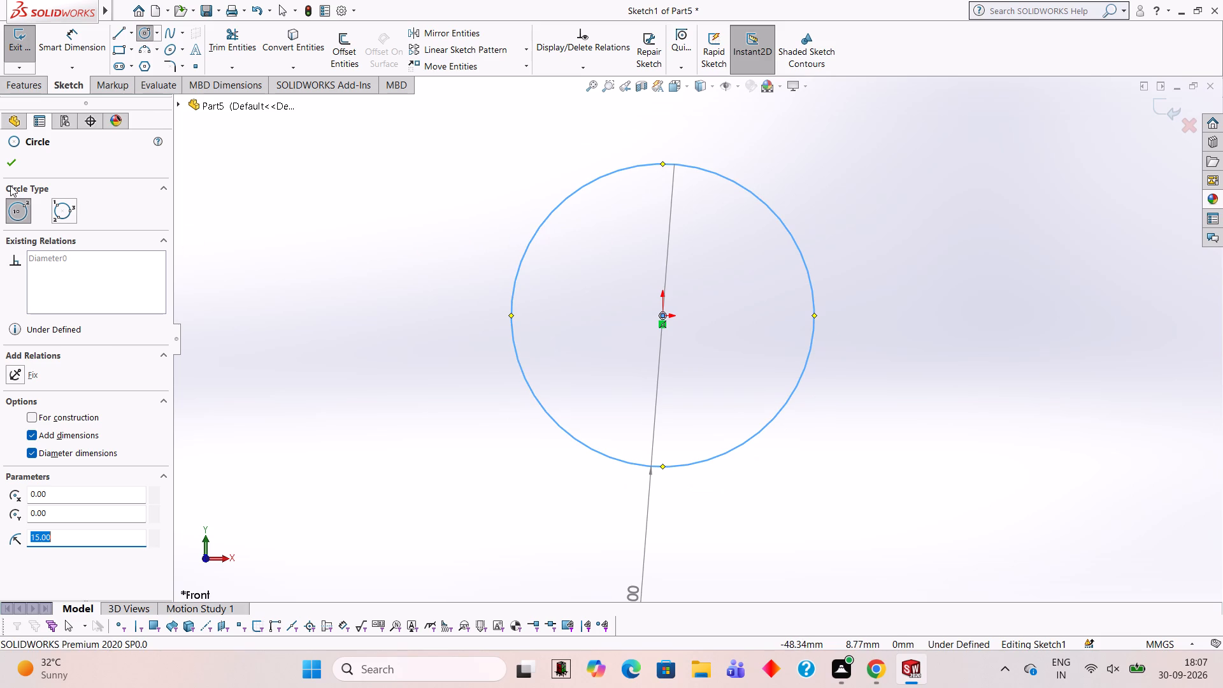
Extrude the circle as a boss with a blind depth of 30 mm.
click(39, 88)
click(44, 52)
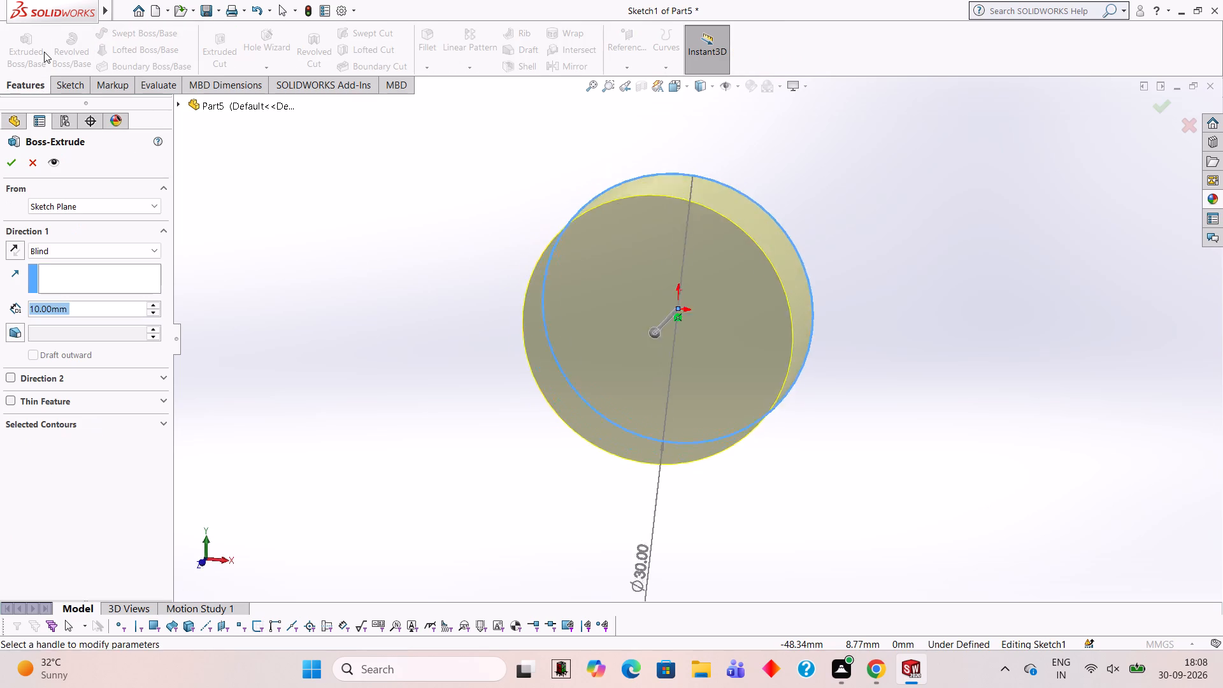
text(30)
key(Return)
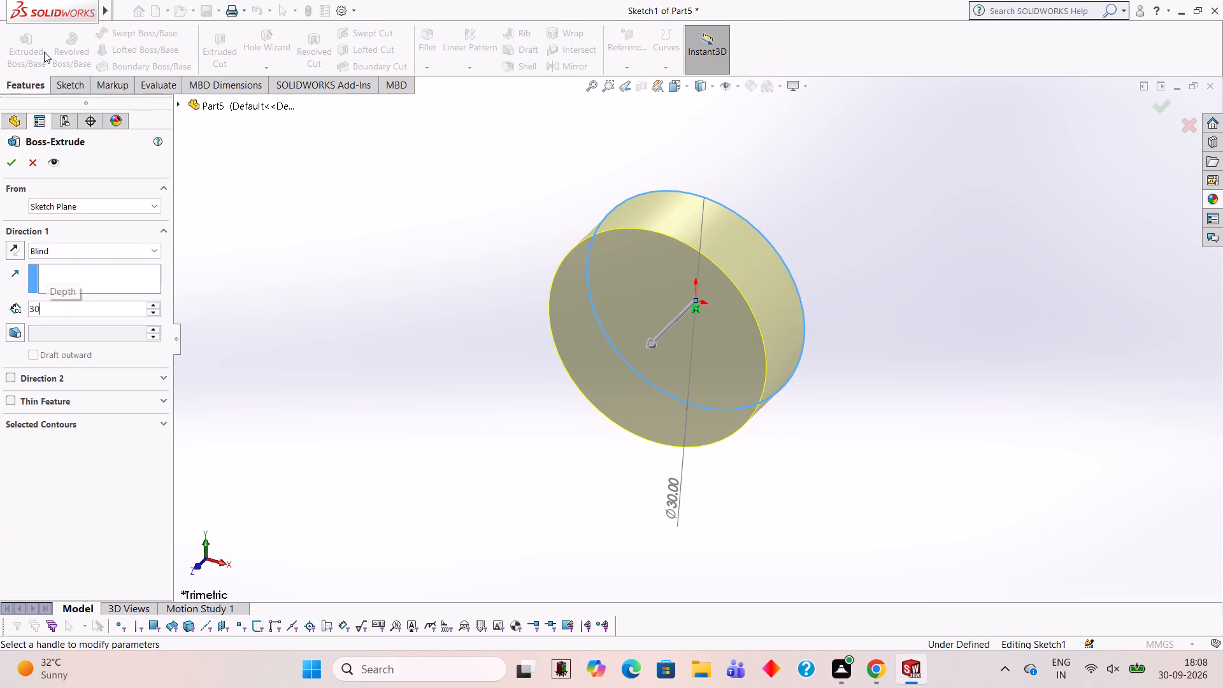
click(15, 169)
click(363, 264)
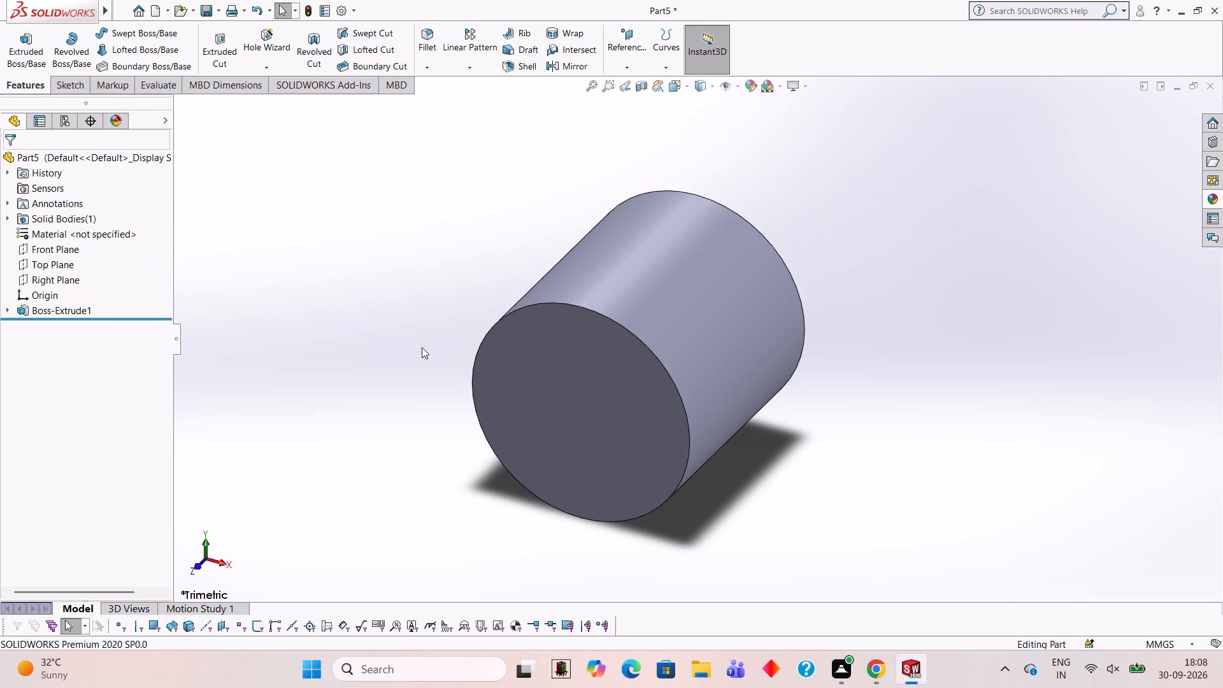
Examine the extruded cylinder's proportions from several angles.
middle_drag(422, 347, 458, 269)
middle_drag(415, 332, 497, 342)
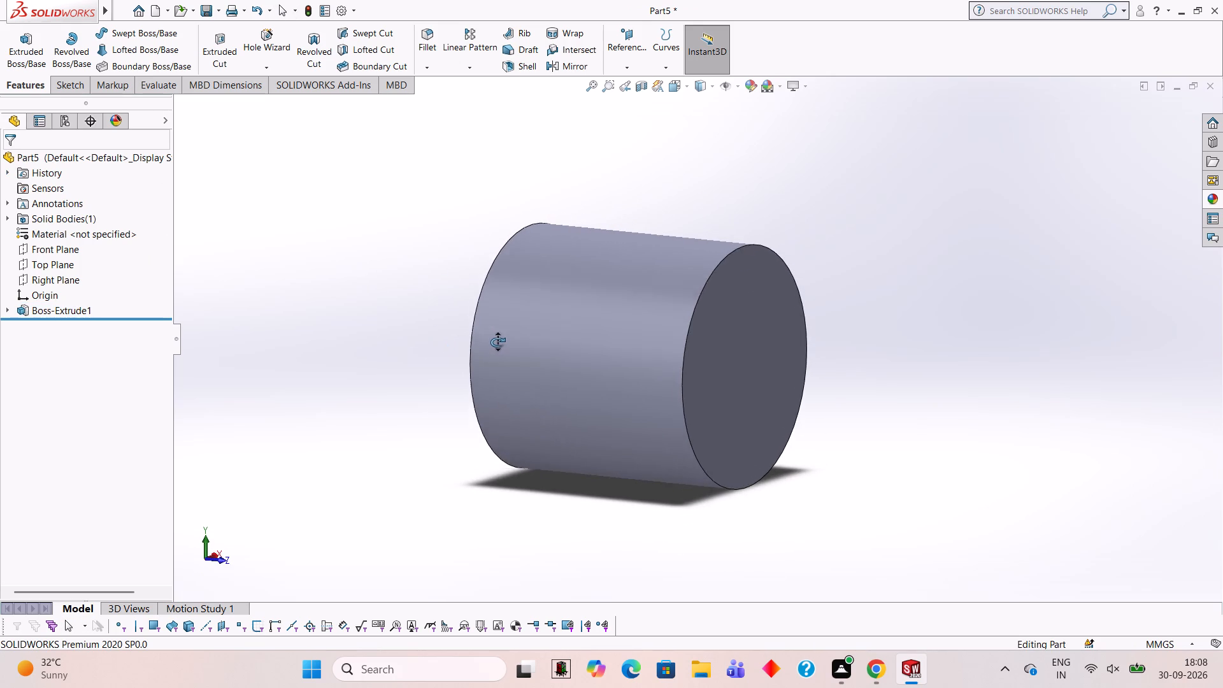
middle_drag(497, 342, 494, 342)
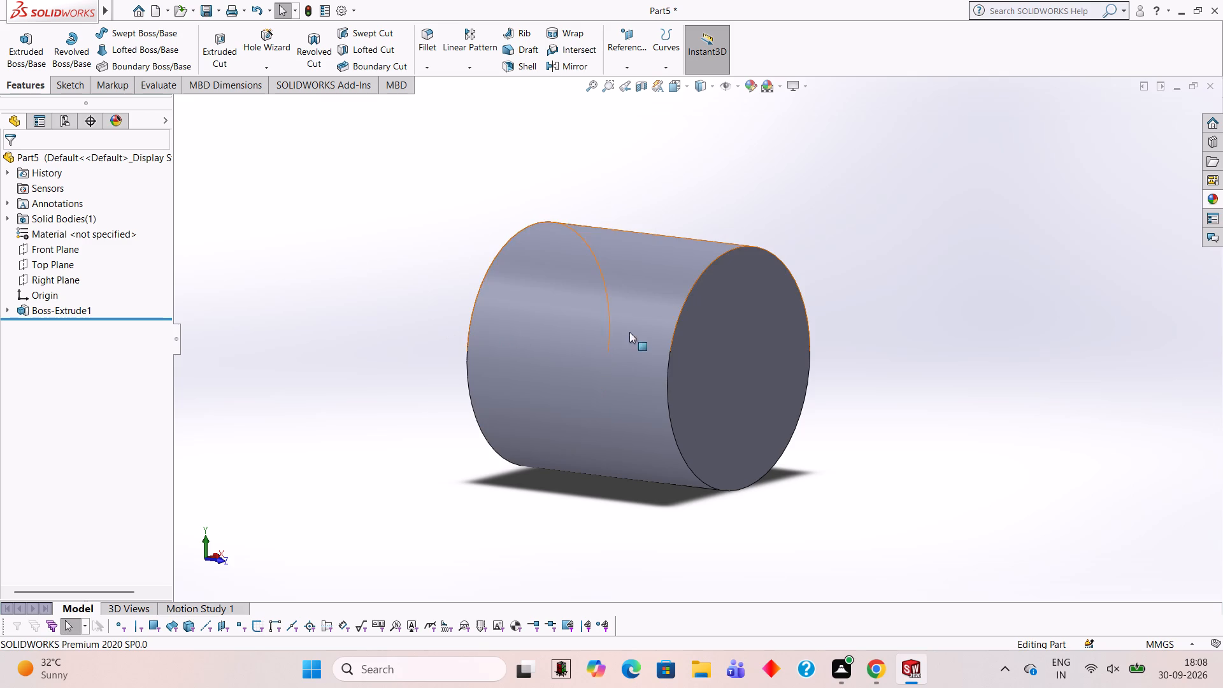
middle_drag(862, 255, 788, 289)
scroll(792, 289, up, 1)
middle_drag(794, 289, 909, 277)
middle_drag(883, 255, 922, 306)
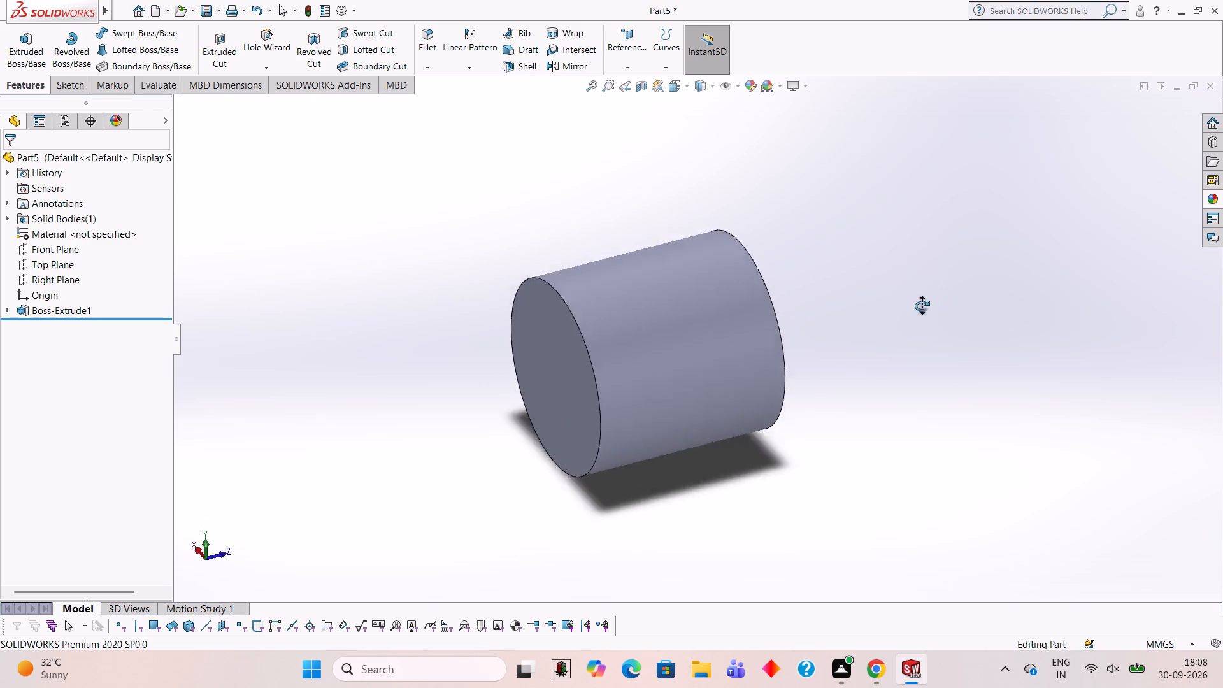
middle_drag(922, 306, 877, 312)
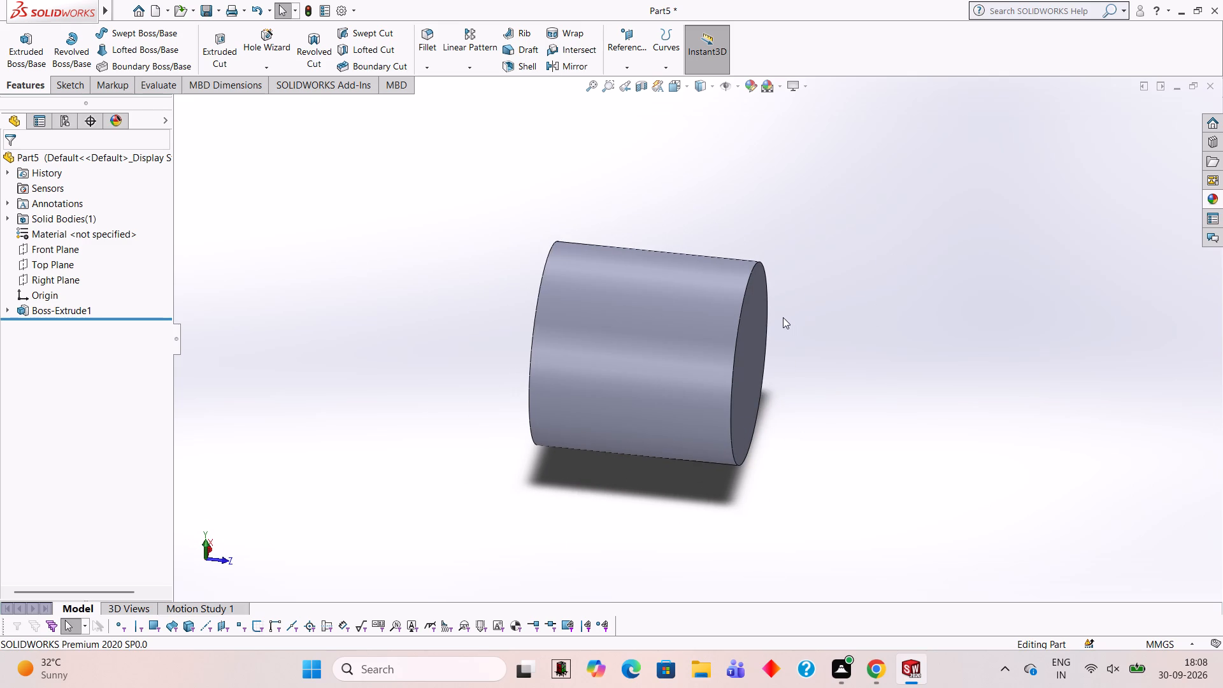
middle_drag(824, 289, 811, 297)
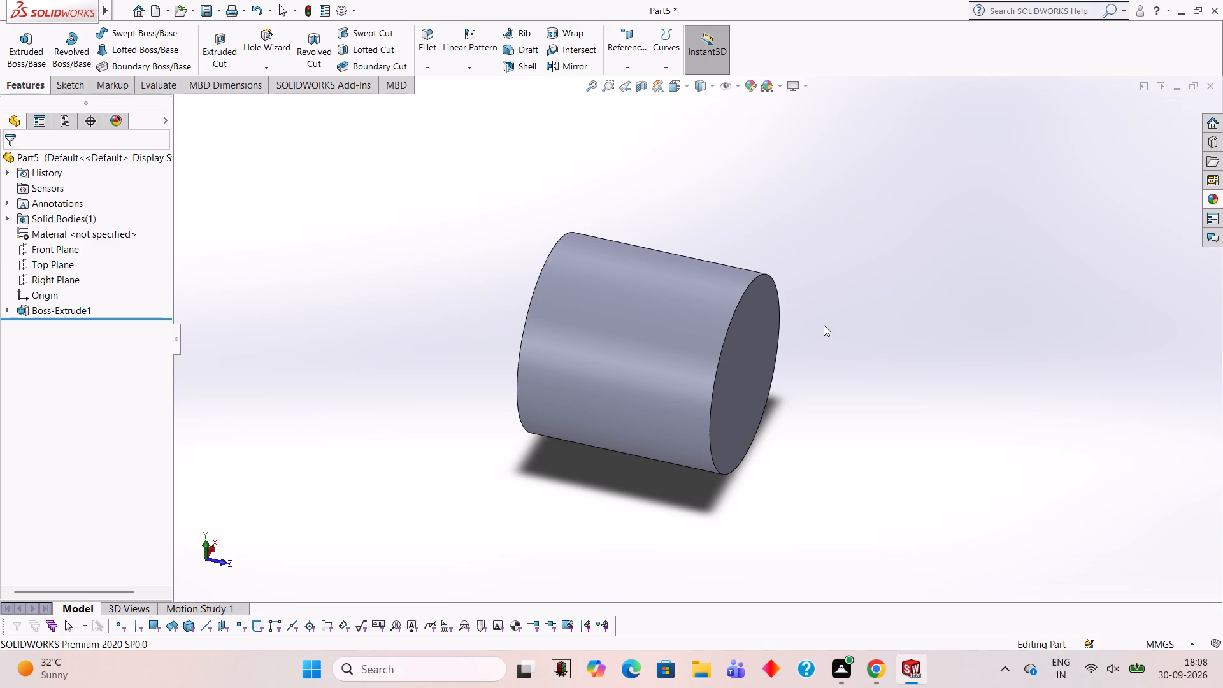
scroll(815, 312, down, 1)
middle_drag(835, 266, 735, 216)
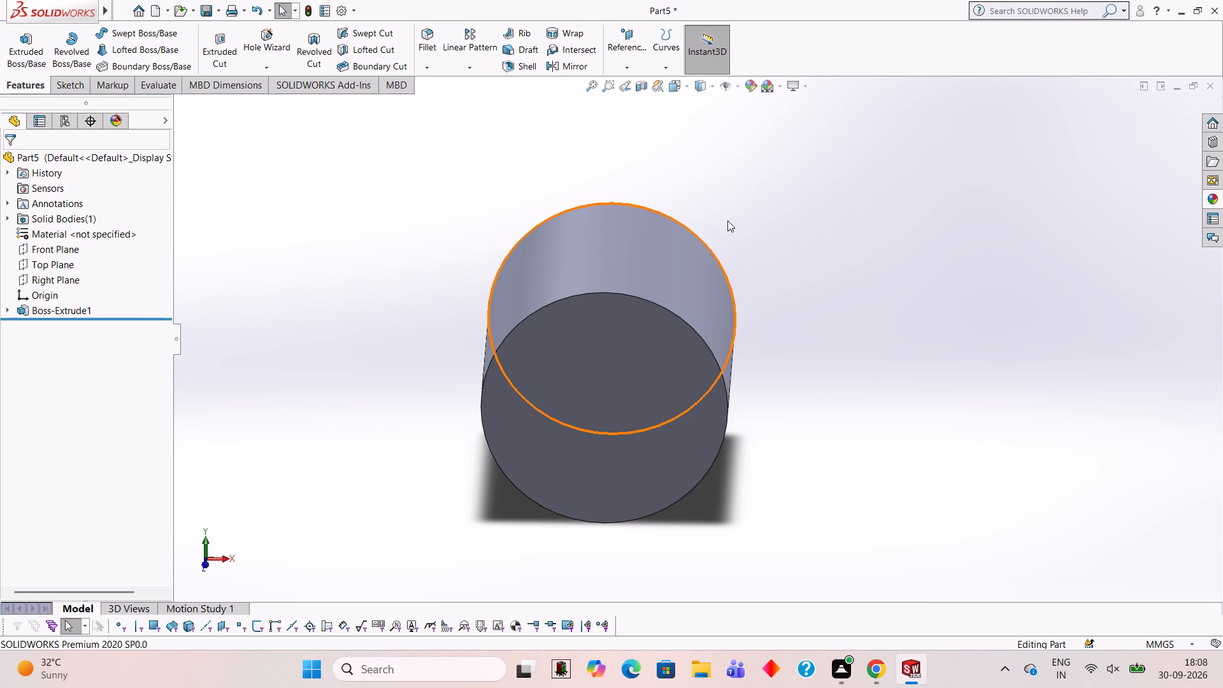
middle_drag(753, 238, 884, 294)
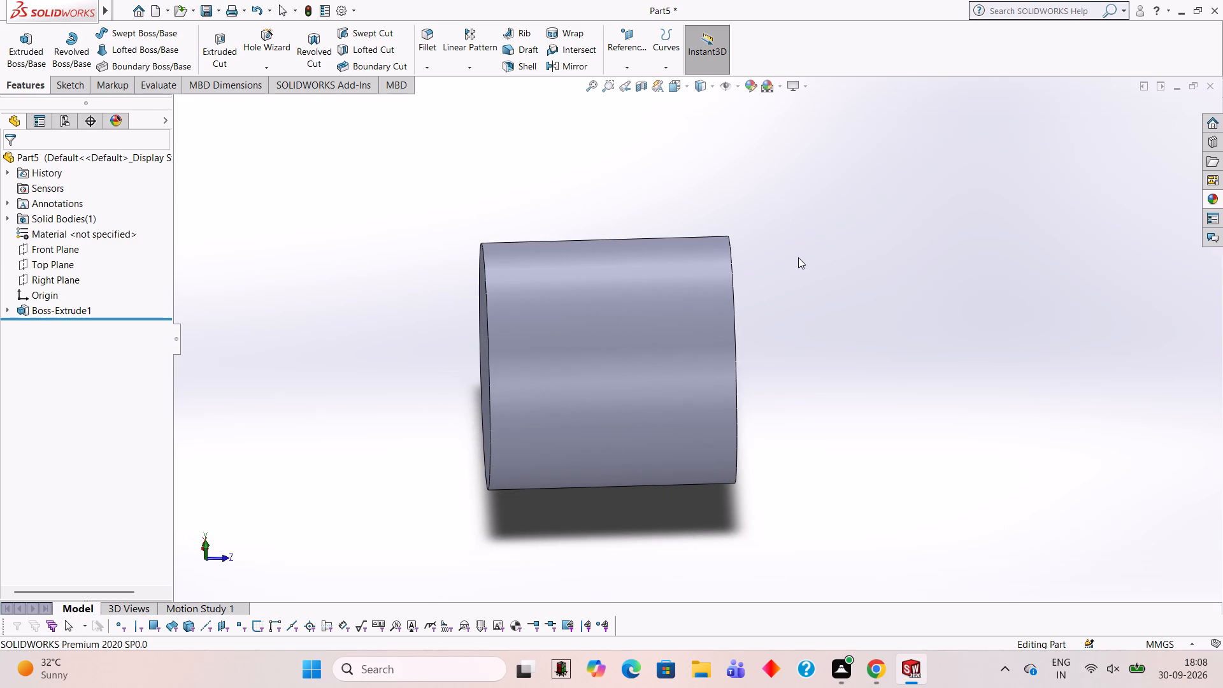
middle_drag(801, 259, 720, 265)
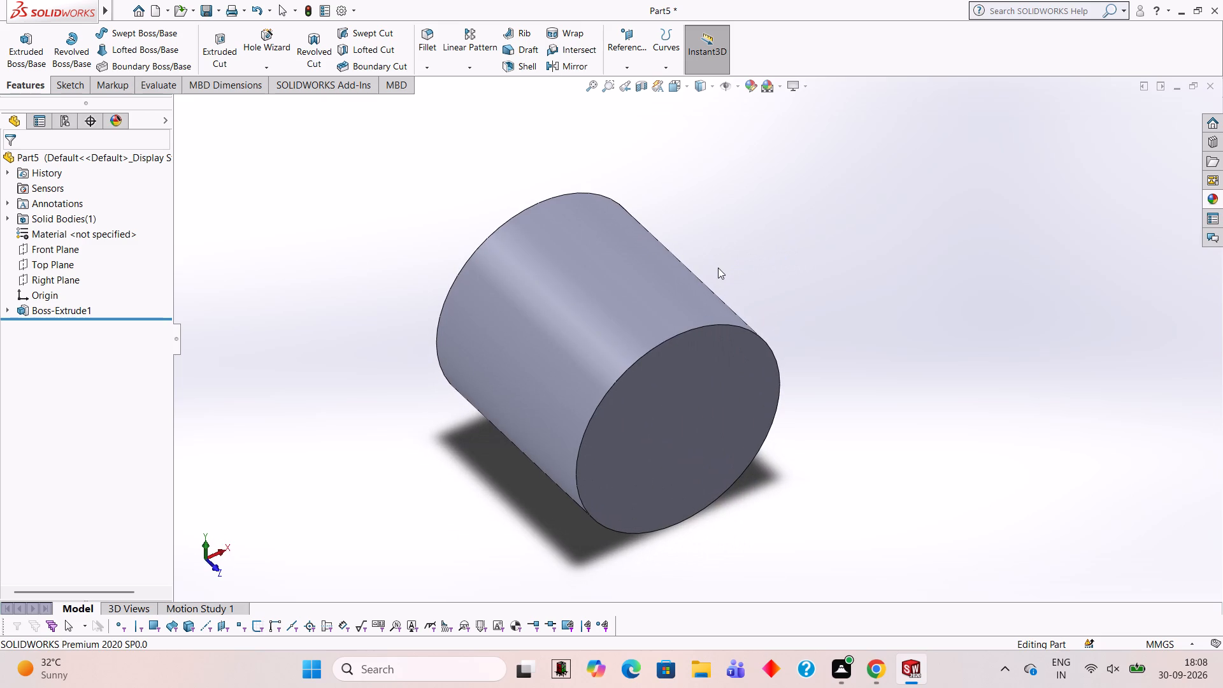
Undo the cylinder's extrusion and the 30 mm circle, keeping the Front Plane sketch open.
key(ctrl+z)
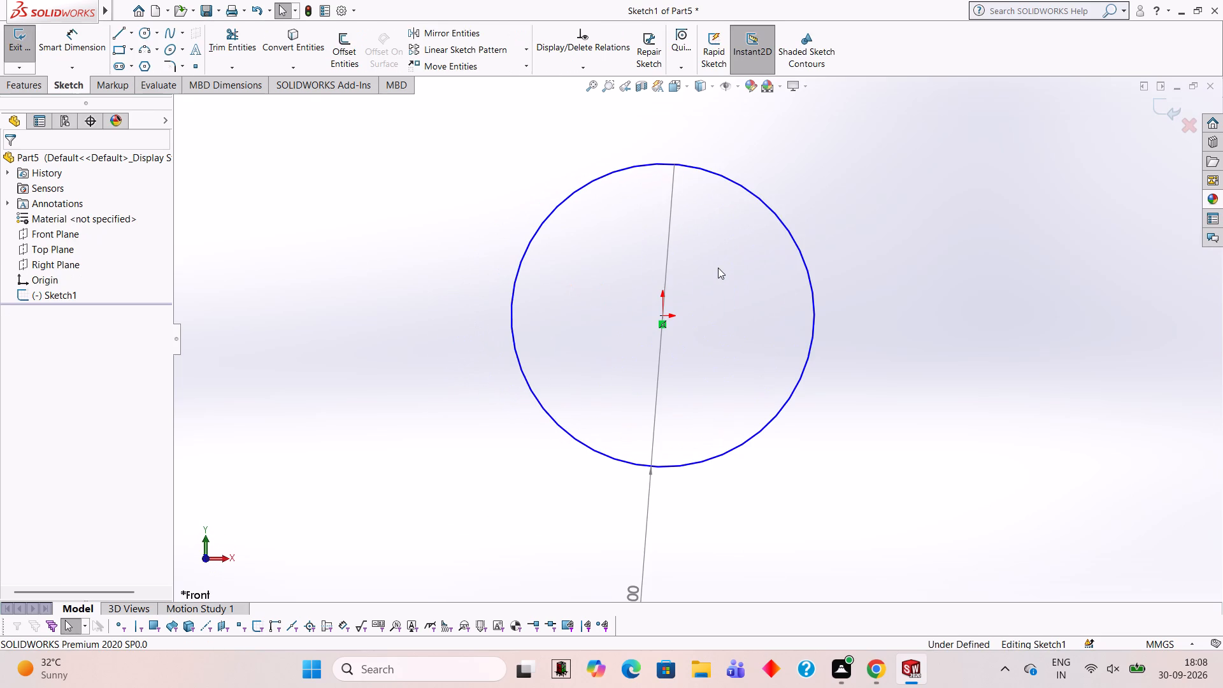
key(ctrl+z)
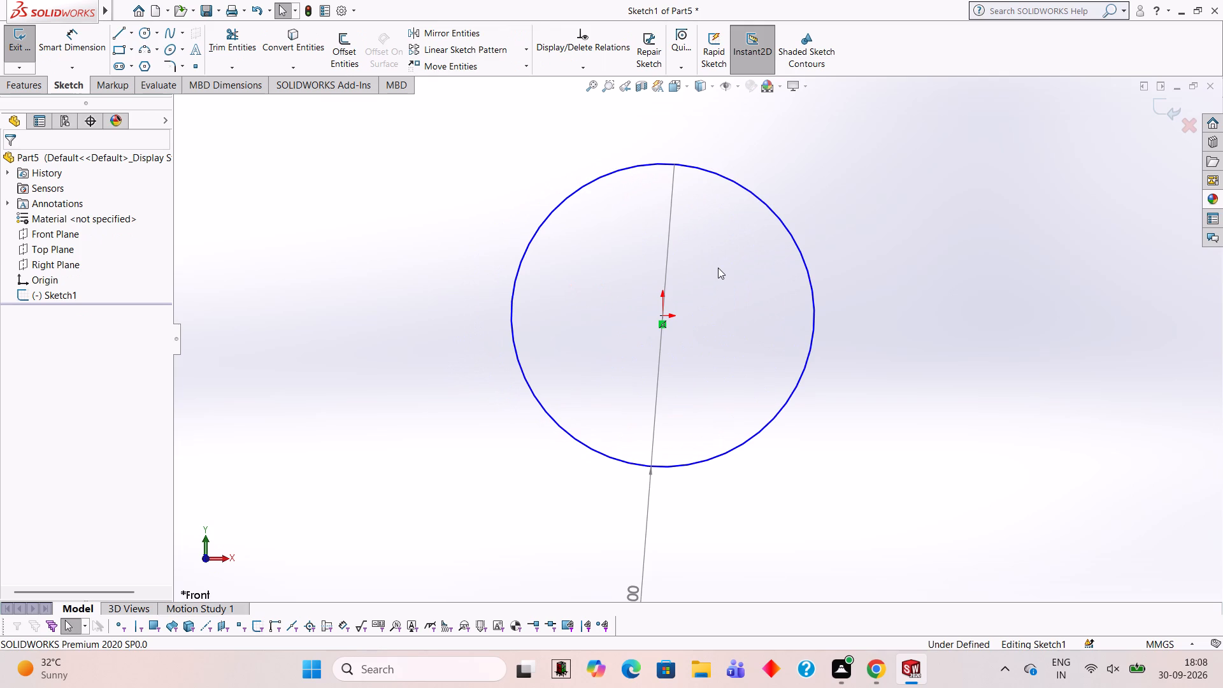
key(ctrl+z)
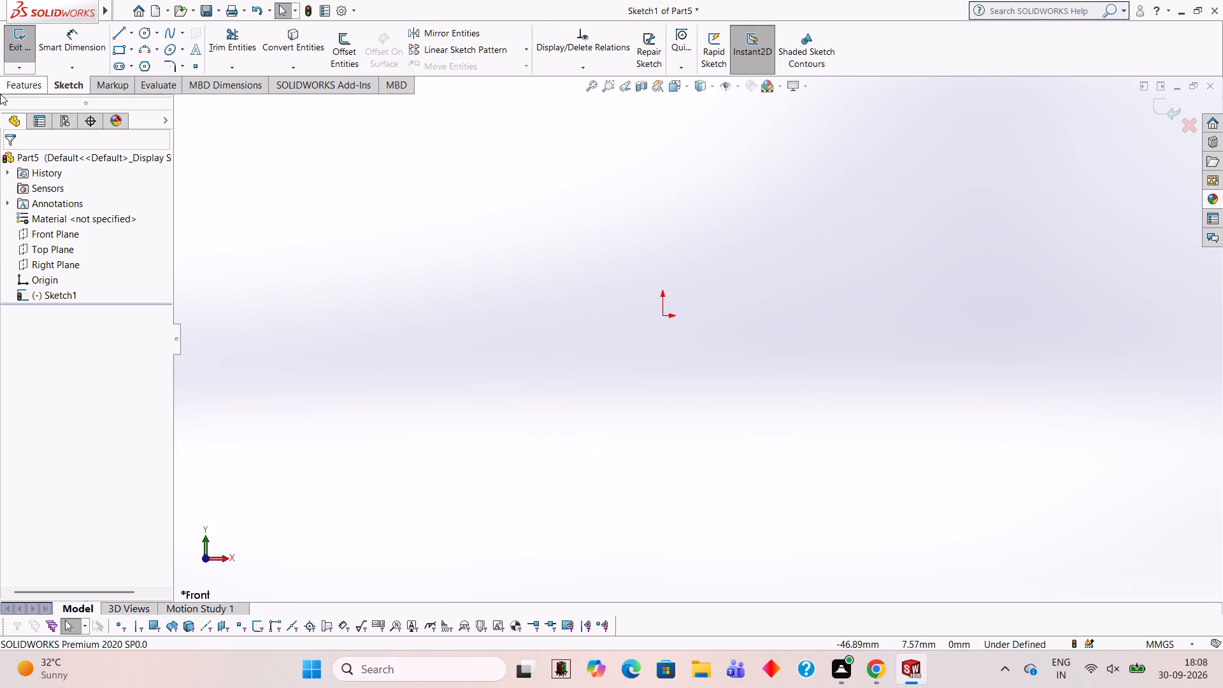
Sketch a circle of 20 mm diameter centred on the origin.
click(141, 32)
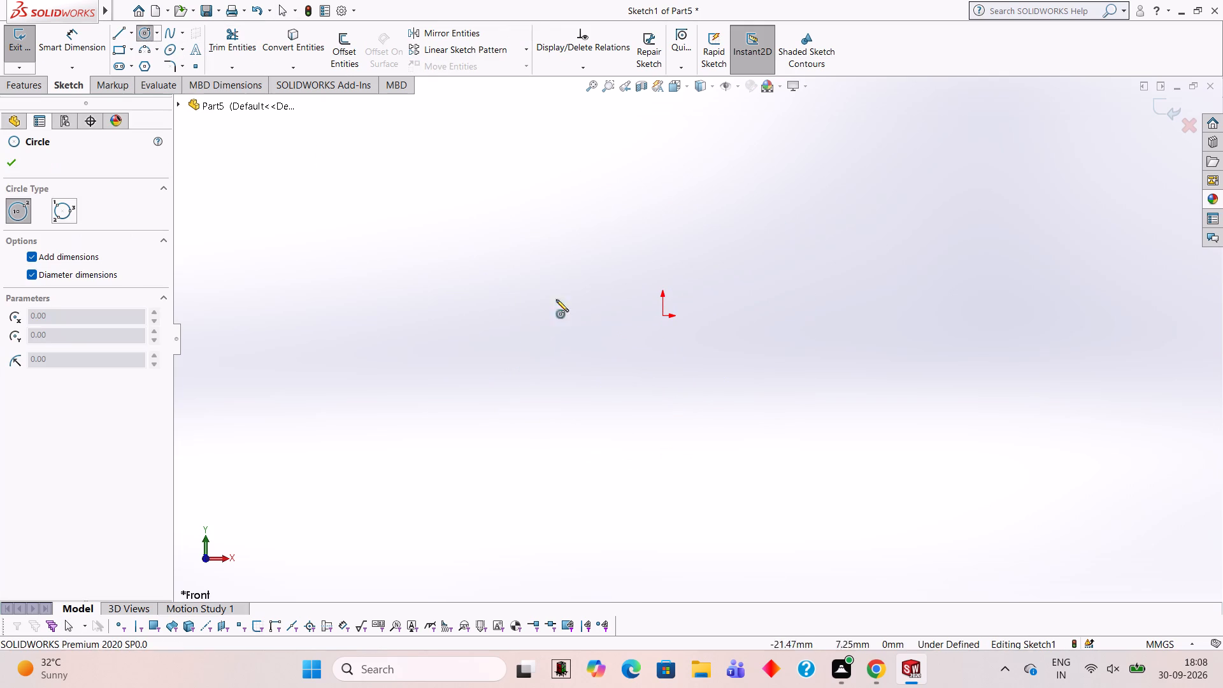
click(661, 313)
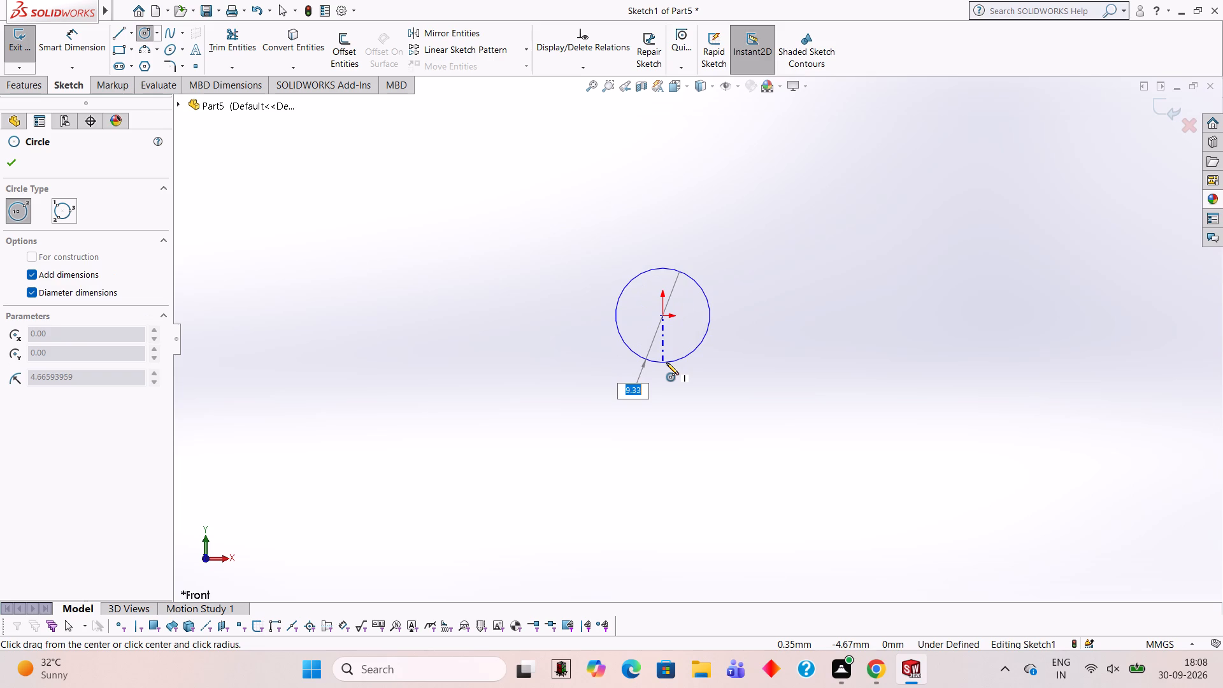
text(20)
key(Return)
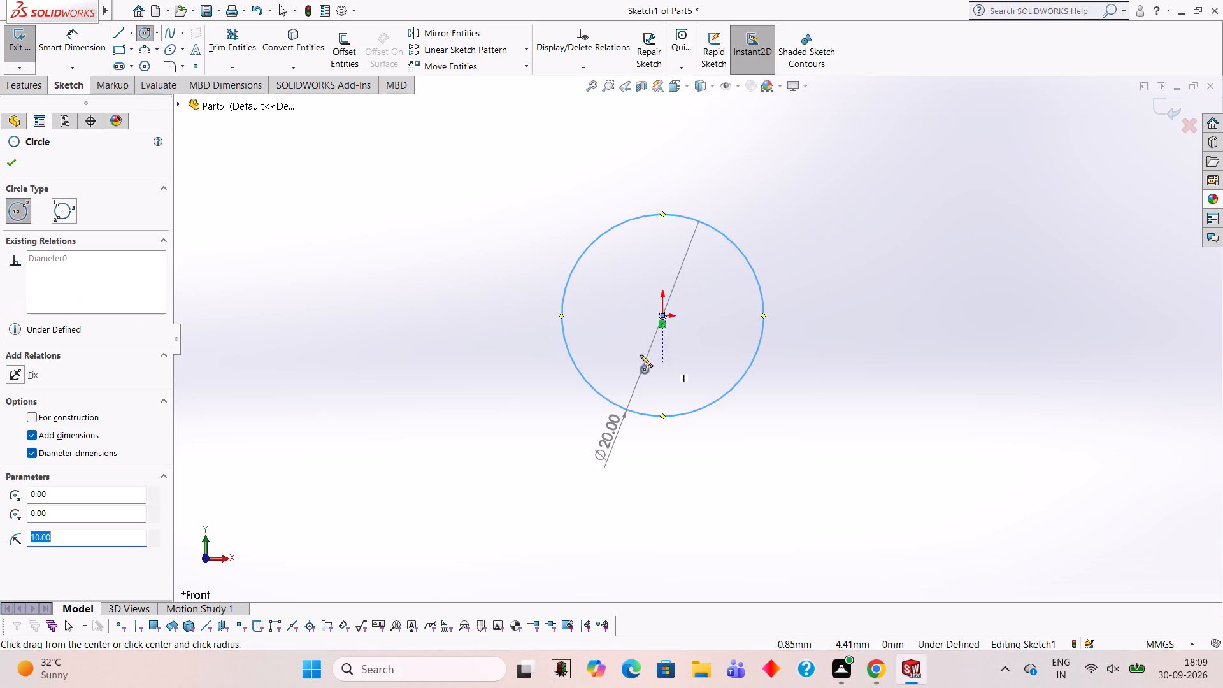
Extrude the circle as a boss with a blind depth of 20 mm.
click(26, 91)
click(29, 55)
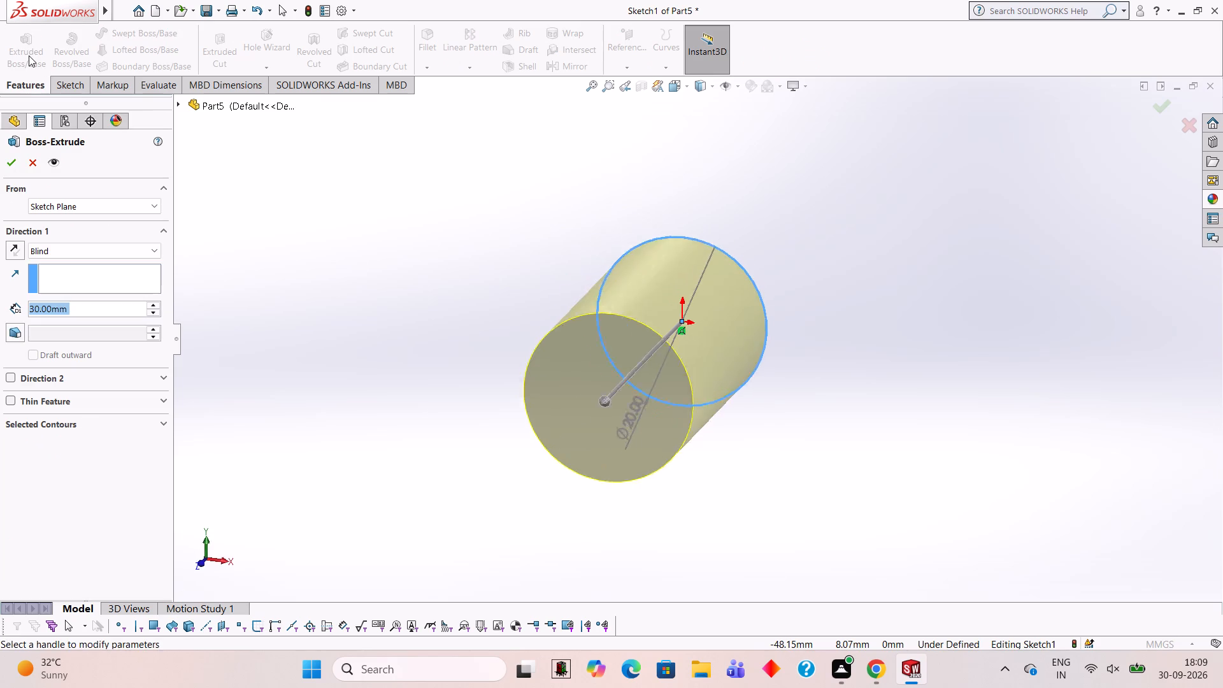
text(20)
key(Return)
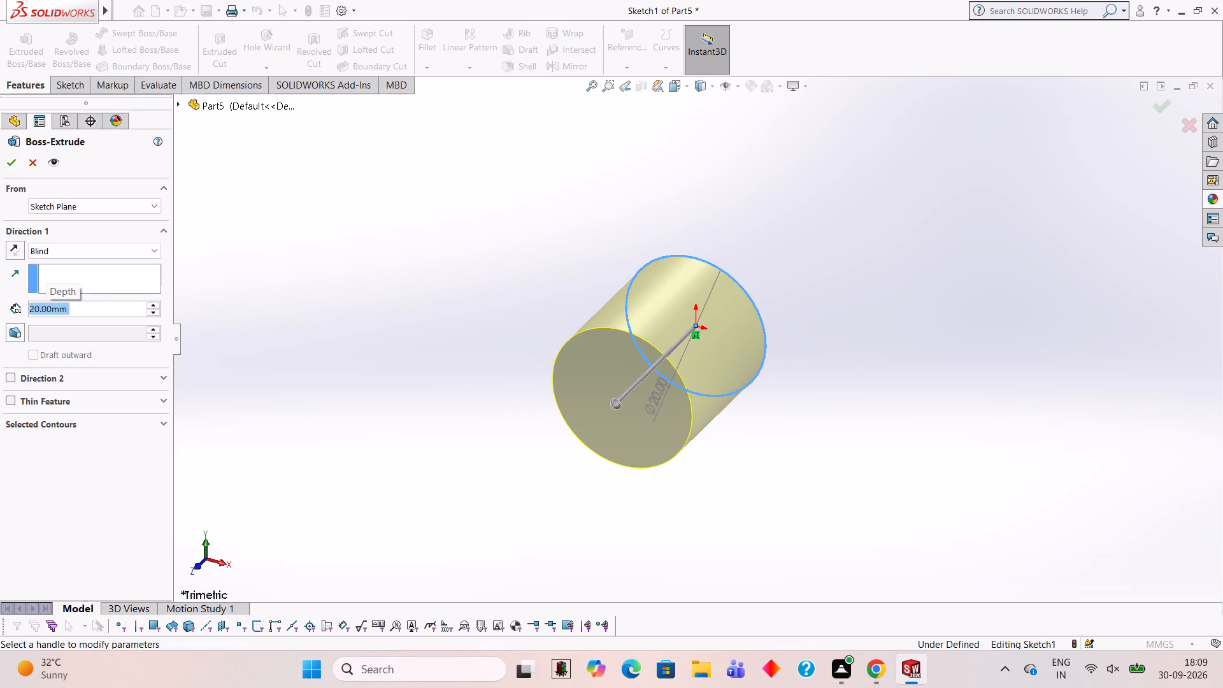
click(6, 162)
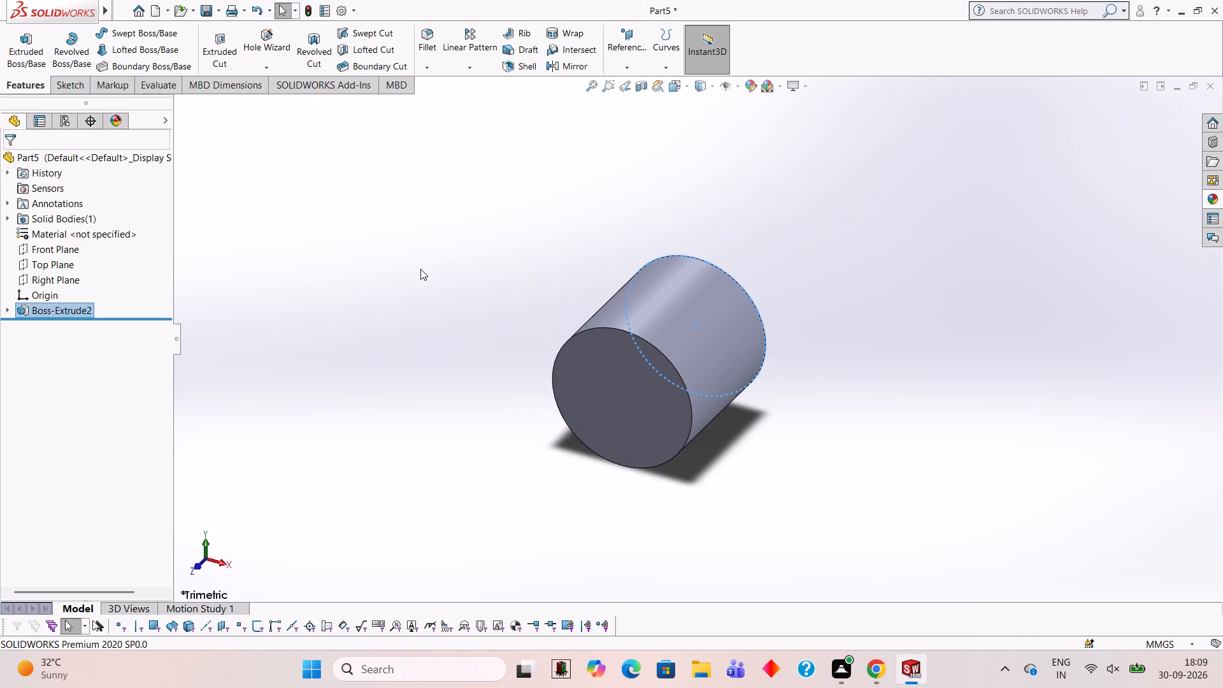
click(420, 269)
Start a new sketch on the cylinder's front circular end face.
middle_drag(434, 268, 480, 309)
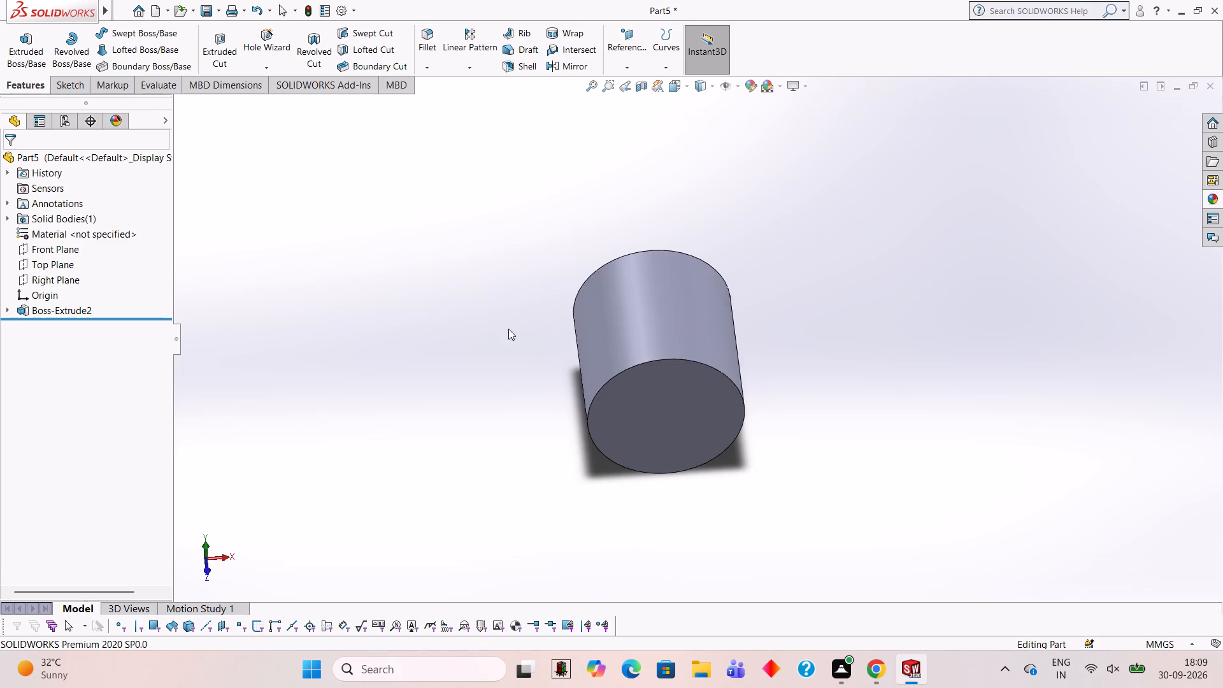
scroll(880, 280, down, 1)
middle_drag(880, 280, 775, 213)
middle_drag(757, 303, 809, 294)
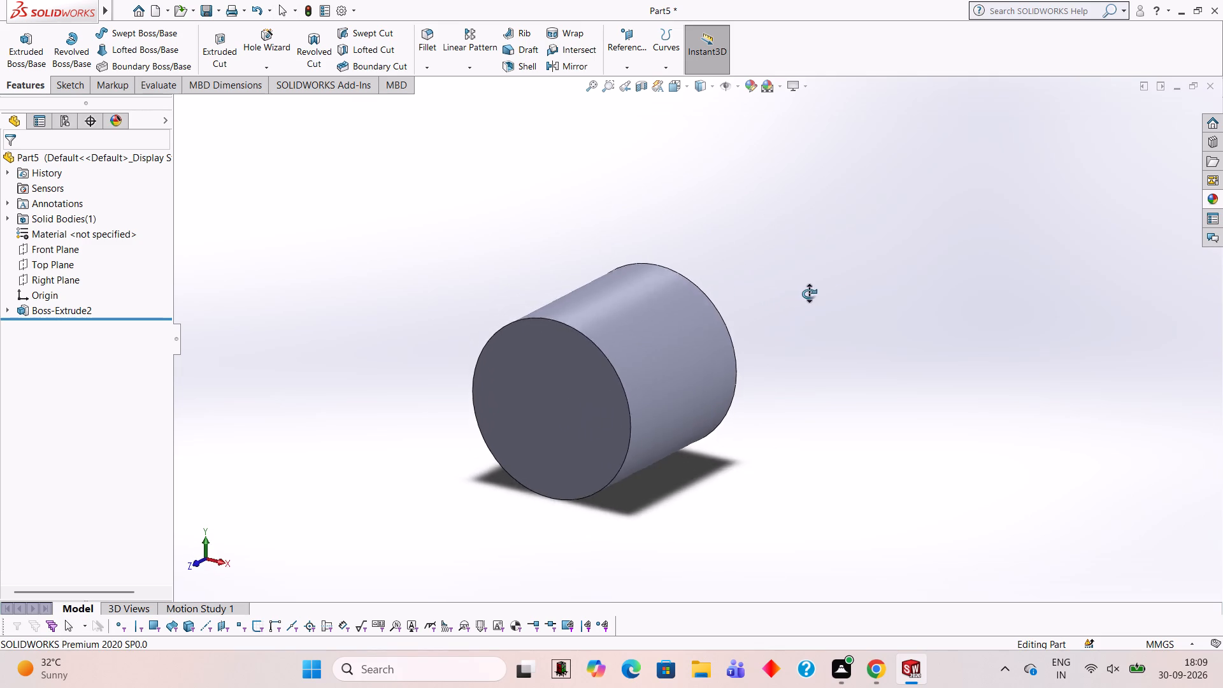
middle_drag(809, 294, 864, 316)
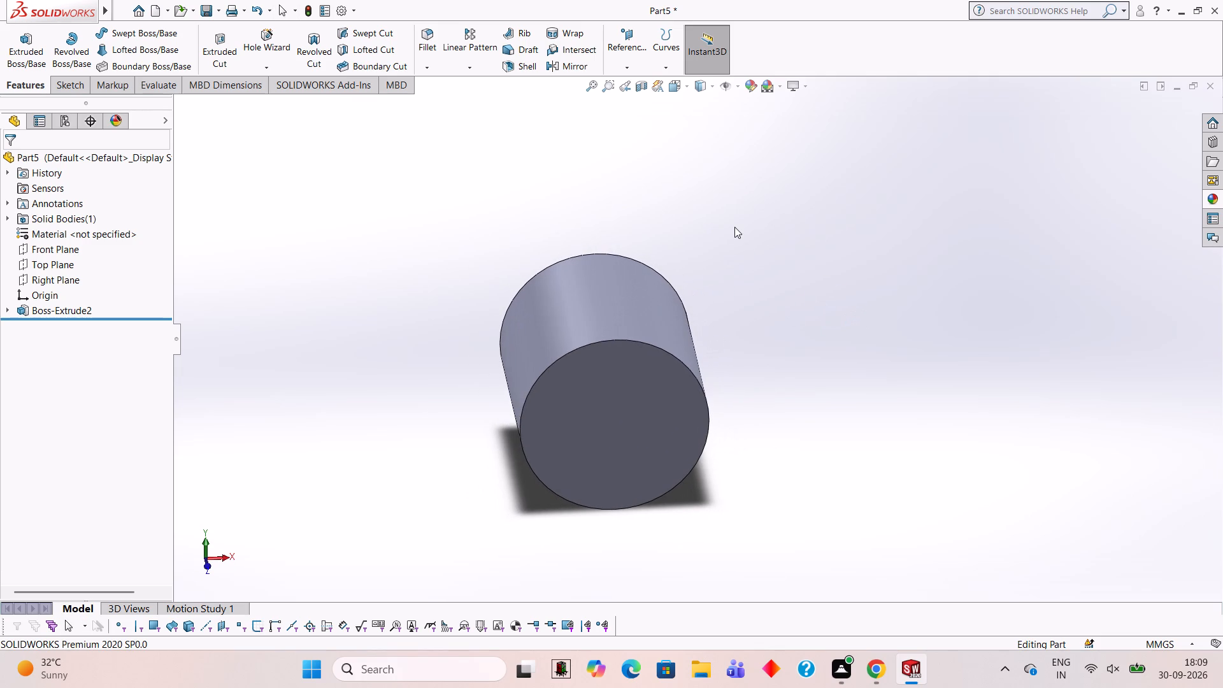
click(603, 411)
click(666, 370)
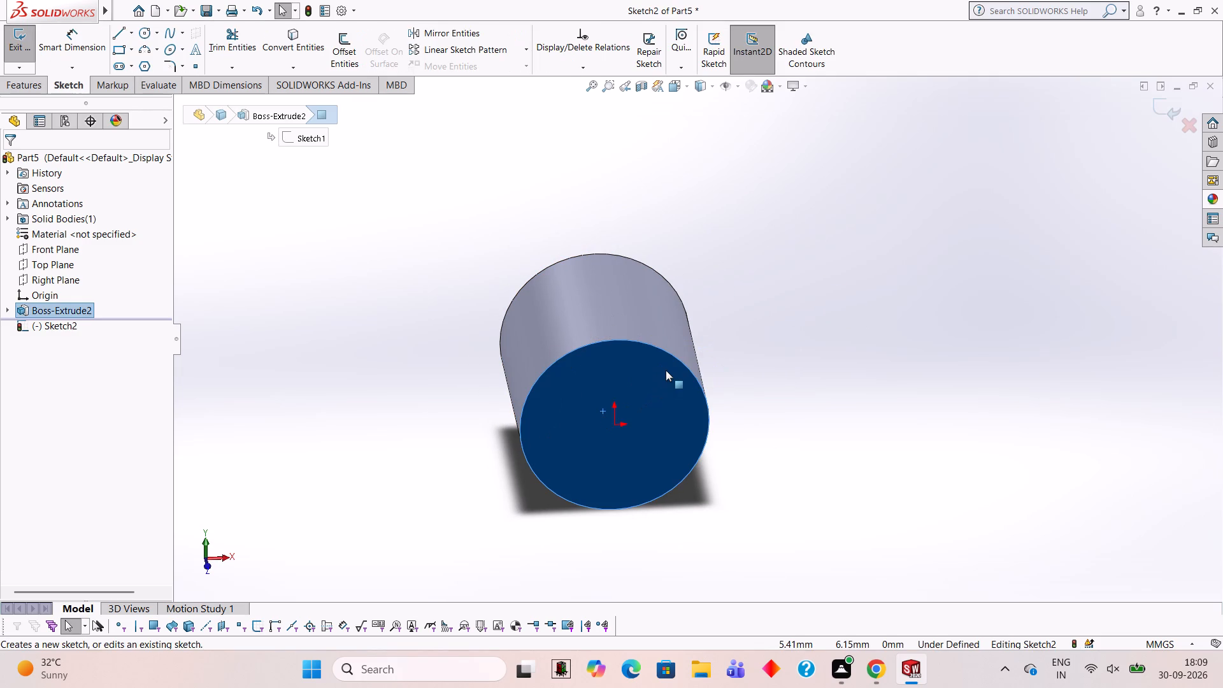
Undo the empty sketch and start a fresh one on the cylinder's front circular end face.
key(ctrl+z)
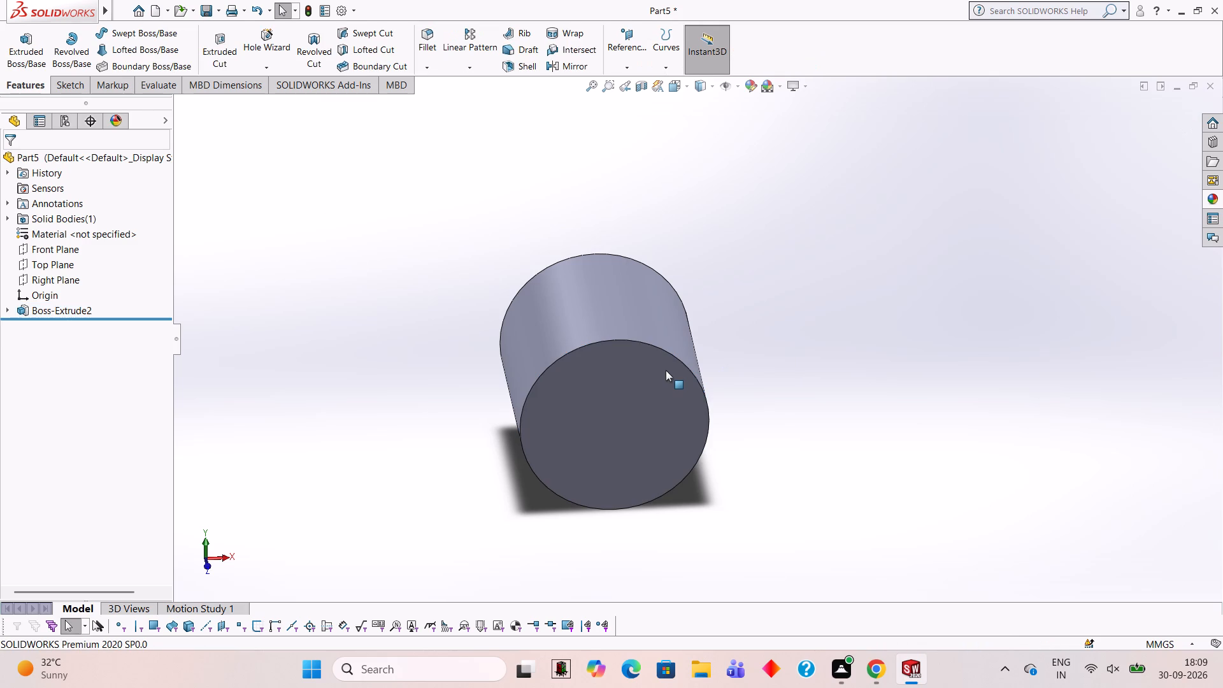
click(666, 370)
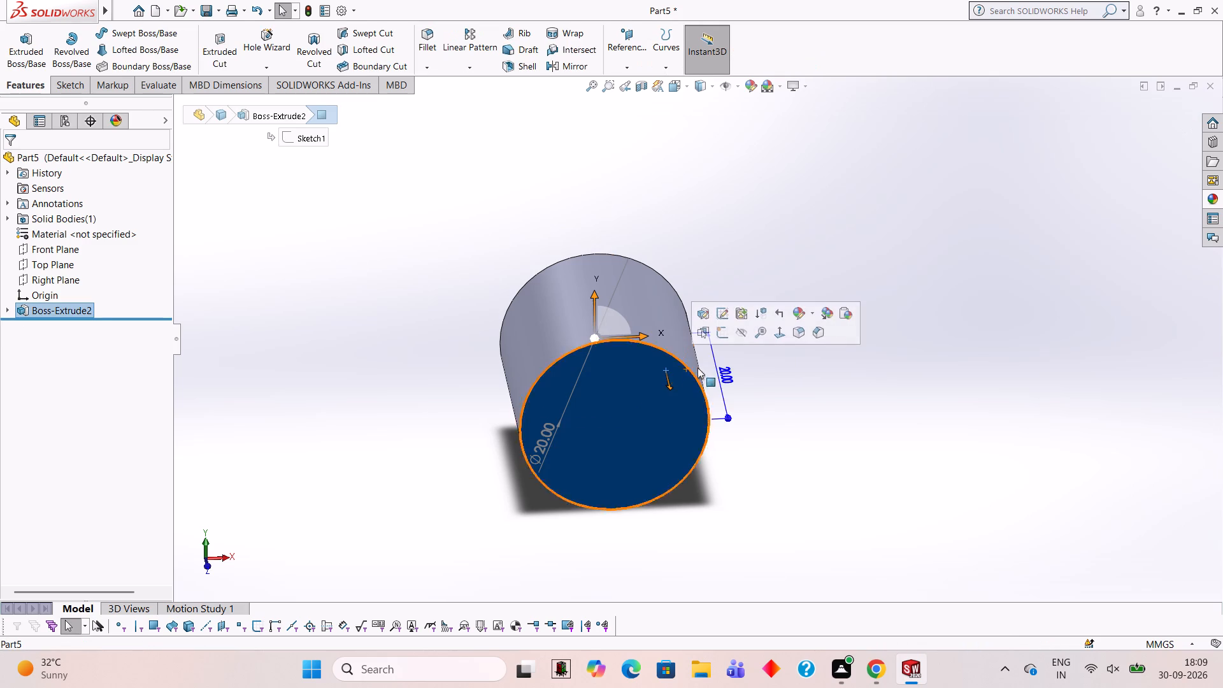
click(727, 333)
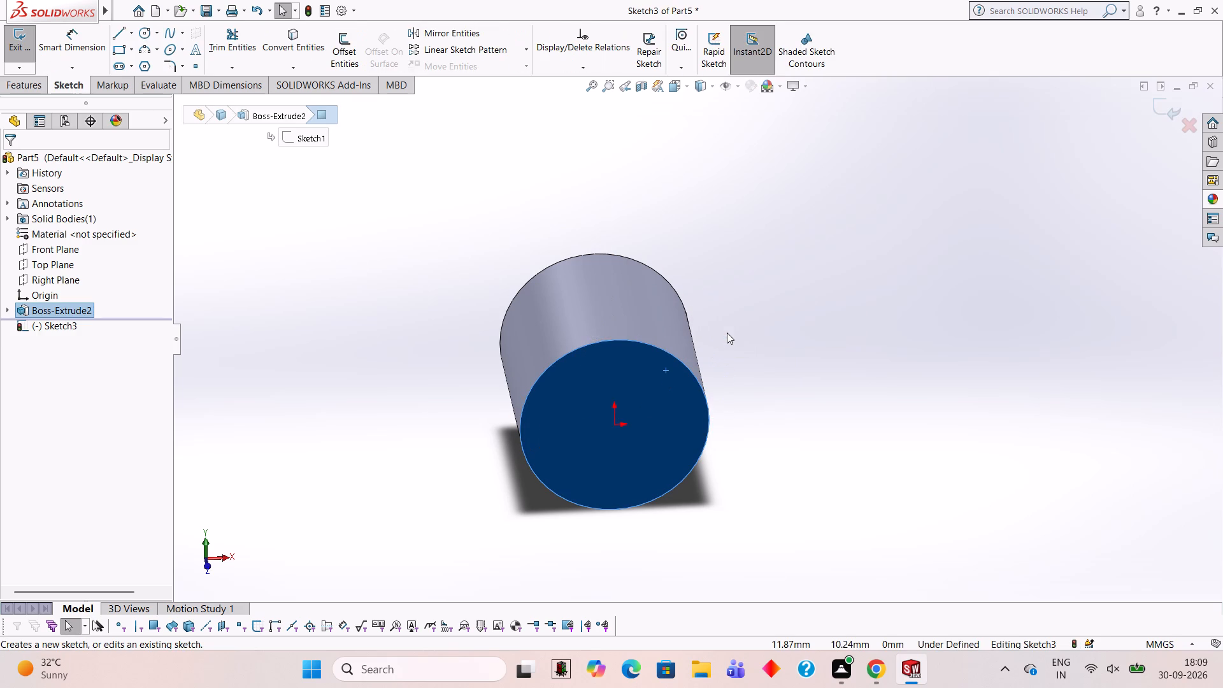
Facing the sketch plane, sketch a 25 mm horizontal line in the +X direction from the topmost point of the circular edge.
key(ctrl+8)
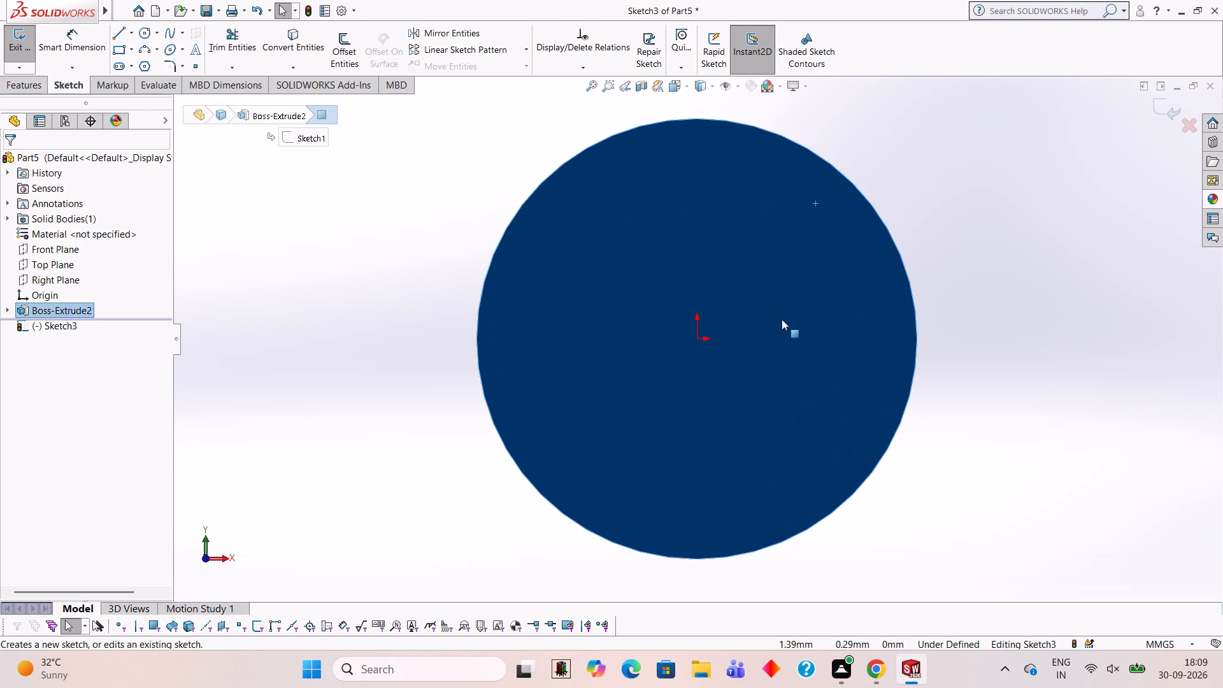
scroll(884, 297, up, 3)
scroll(889, 286, down, 2)
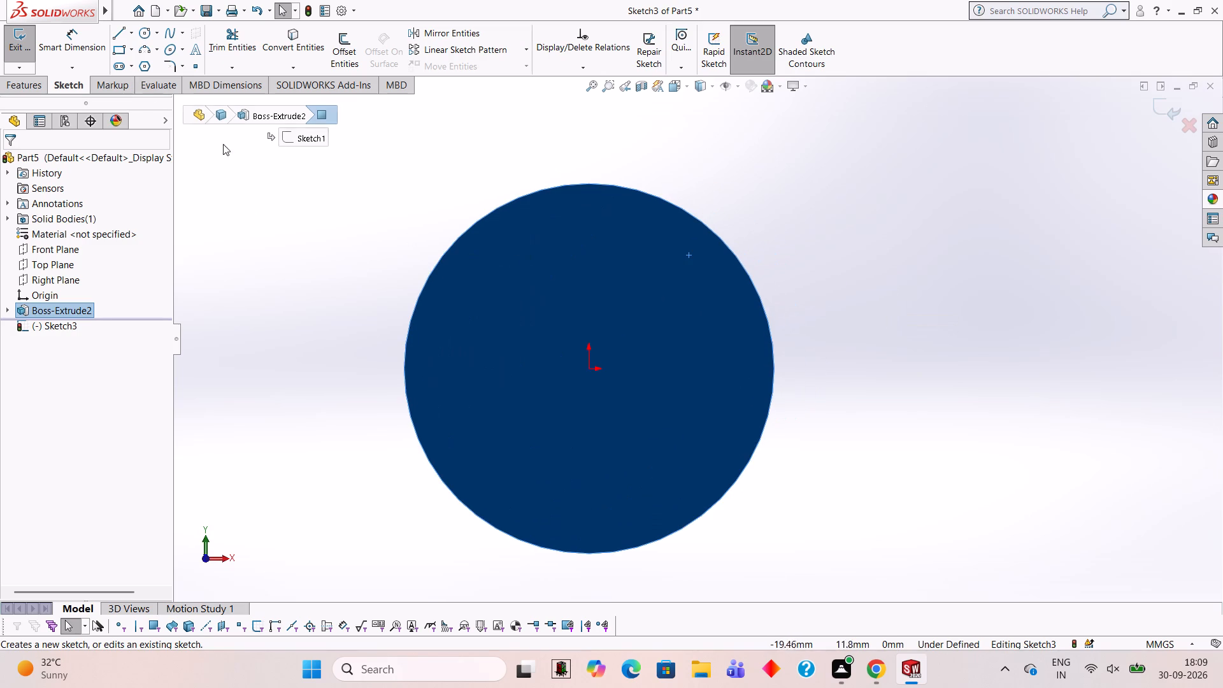
click(113, 36)
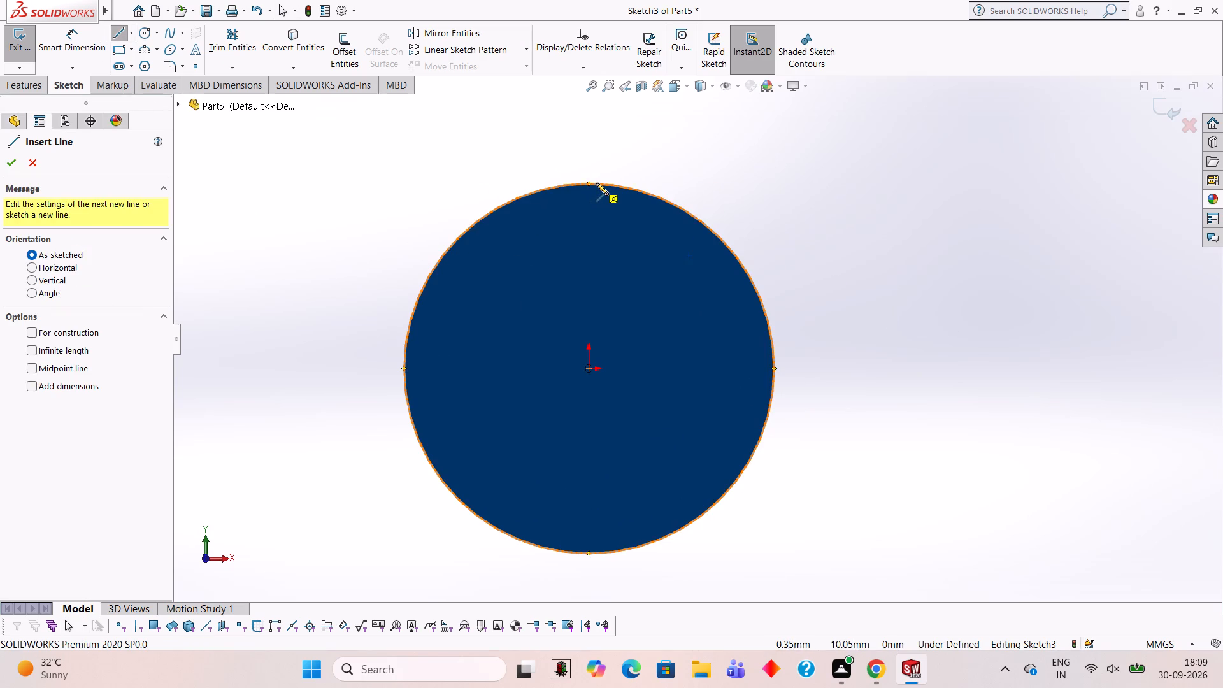
click(588, 183)
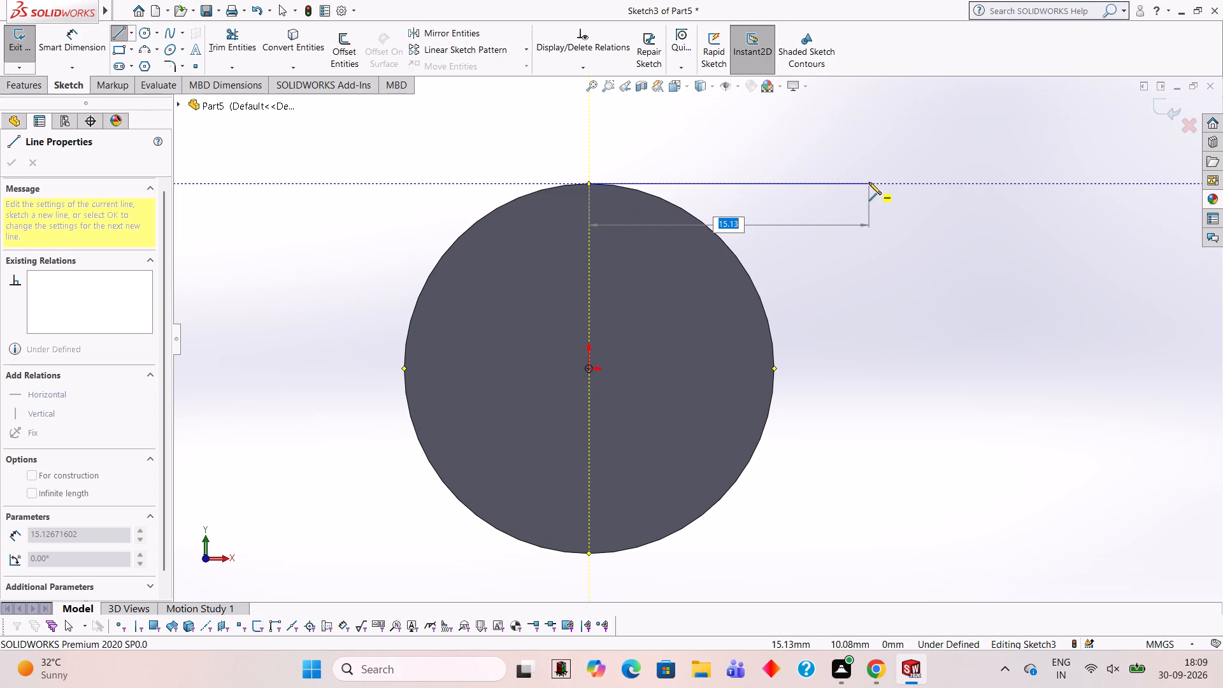
text(25)
key(Return)
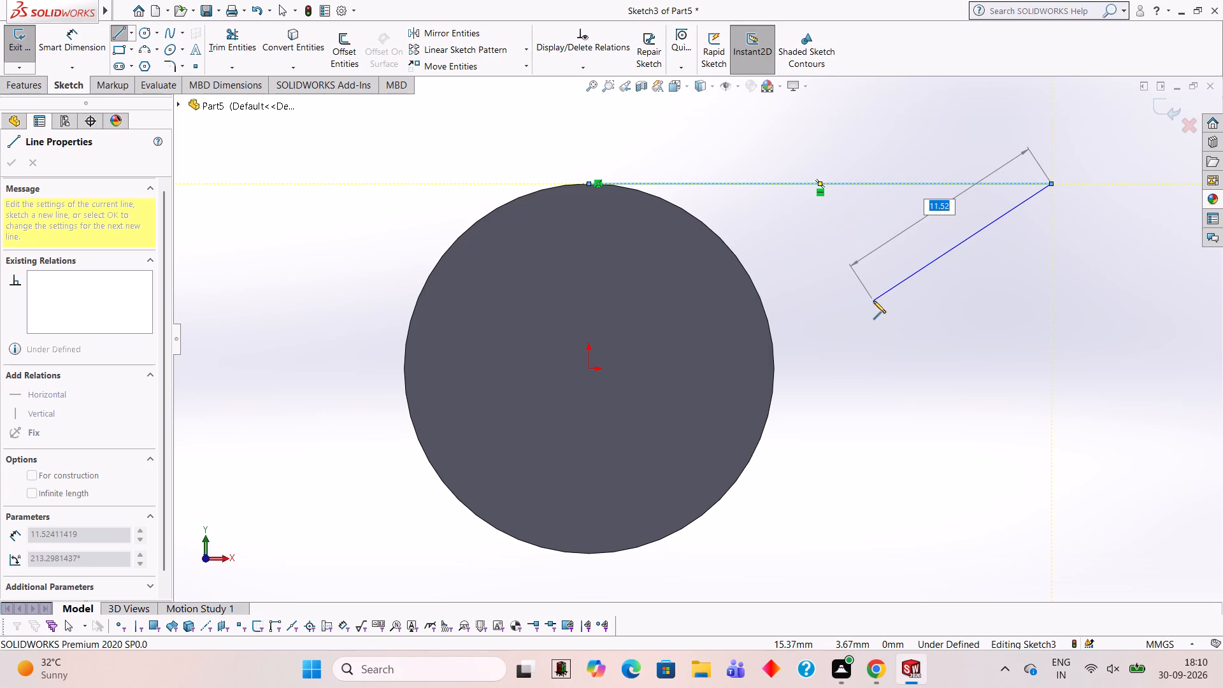
key(Escape)
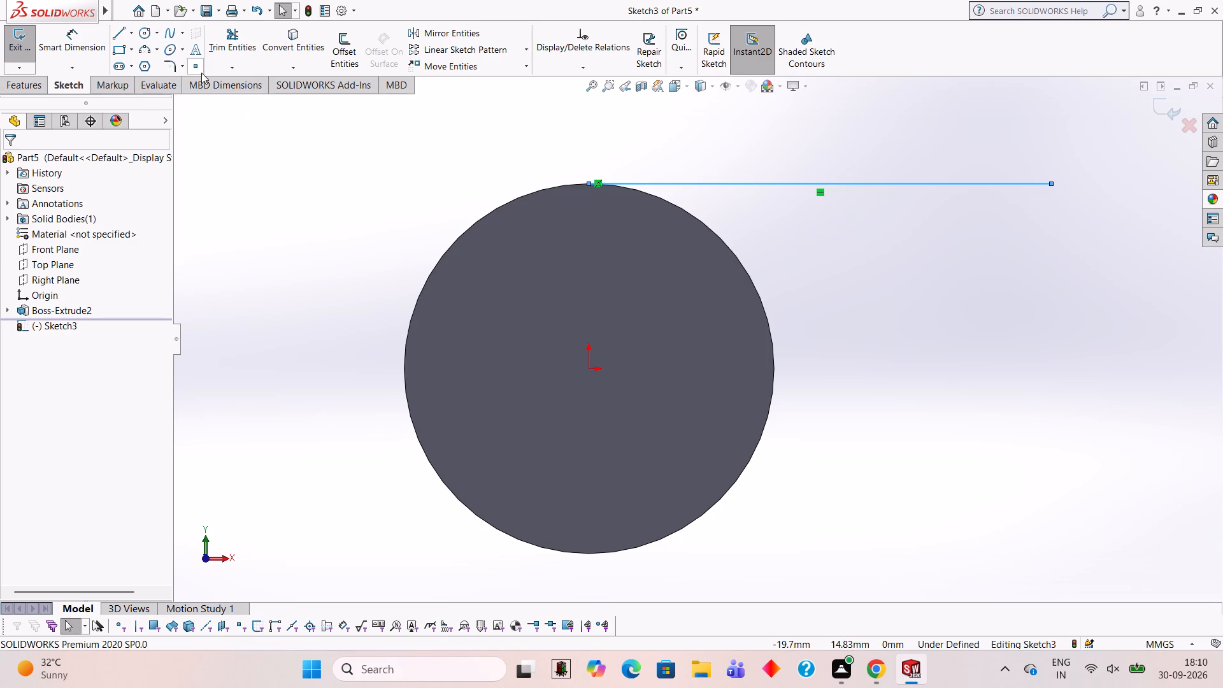
Sketch a circle of 20 mm diameter centred on the origin.
click(142, 32)
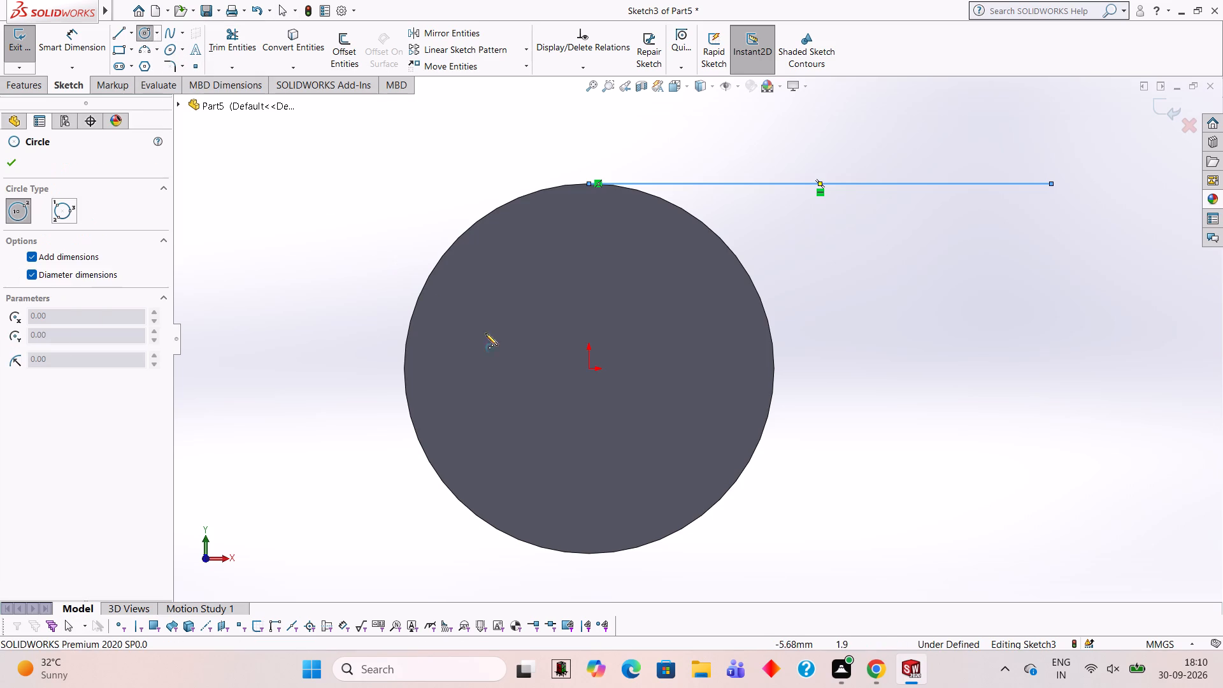
click(589, 367)
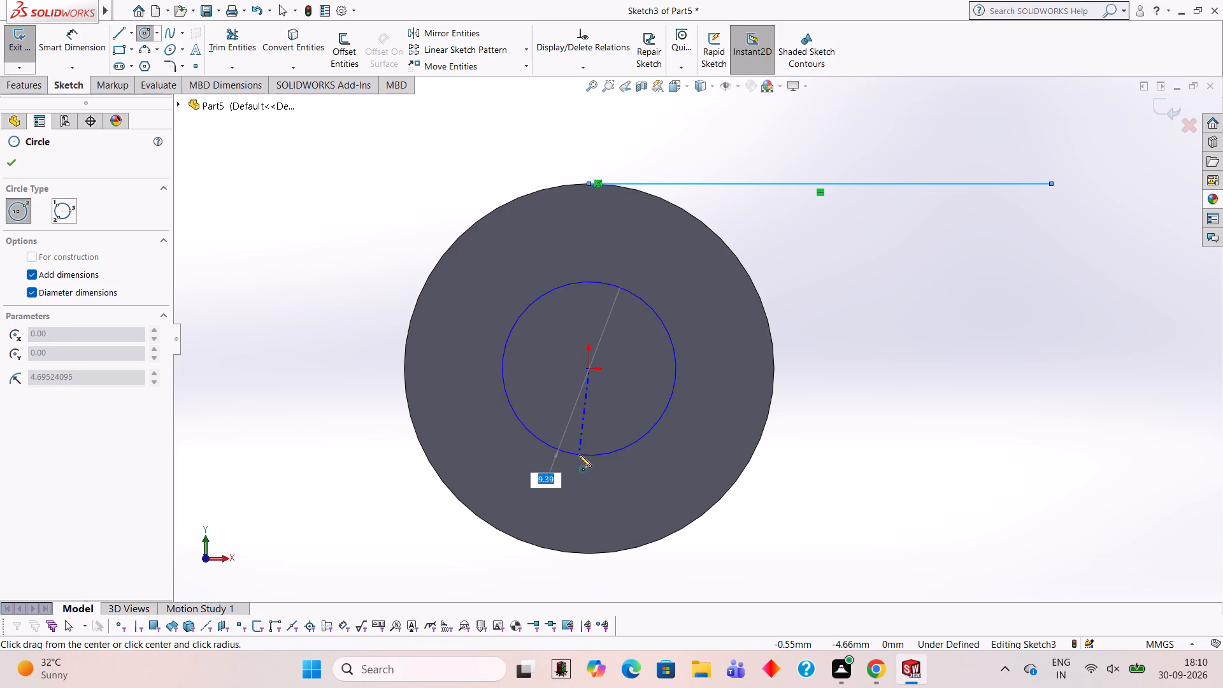
text(20)
key(Return)
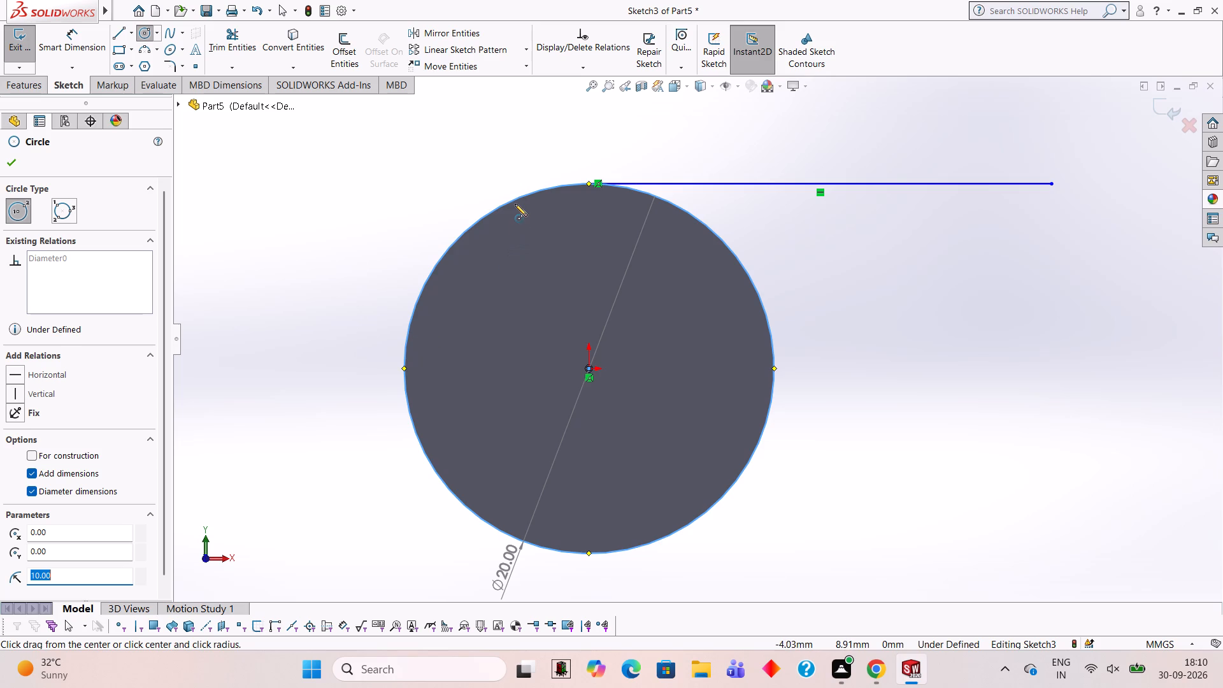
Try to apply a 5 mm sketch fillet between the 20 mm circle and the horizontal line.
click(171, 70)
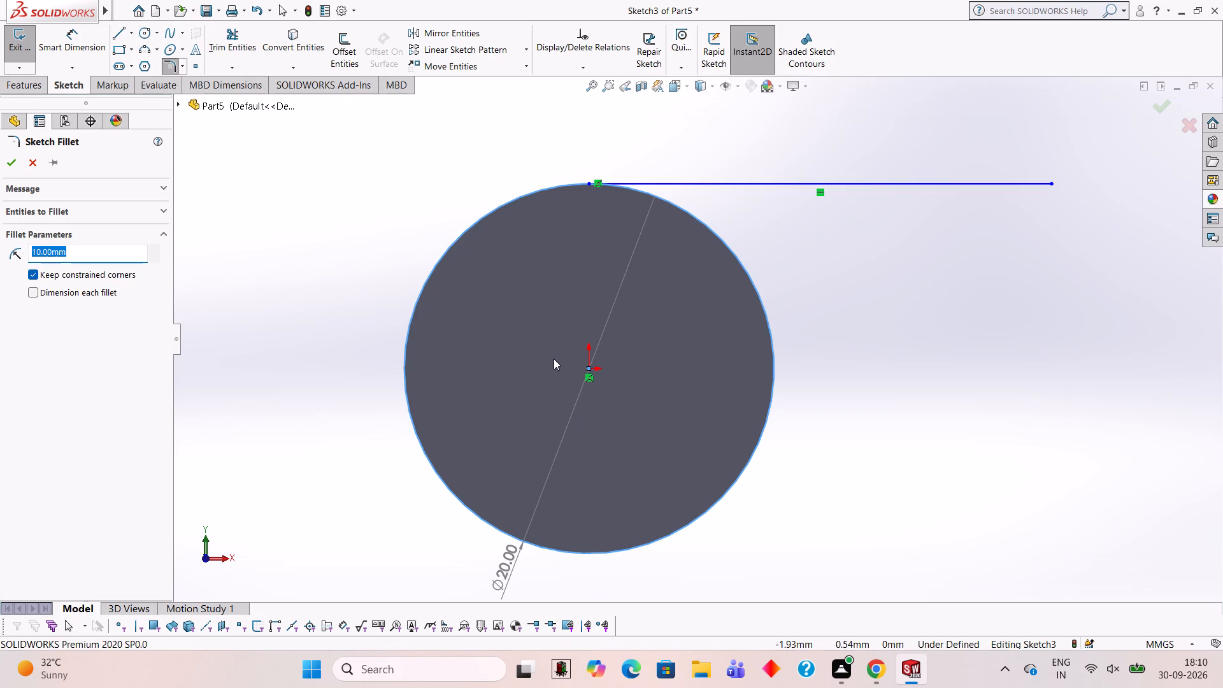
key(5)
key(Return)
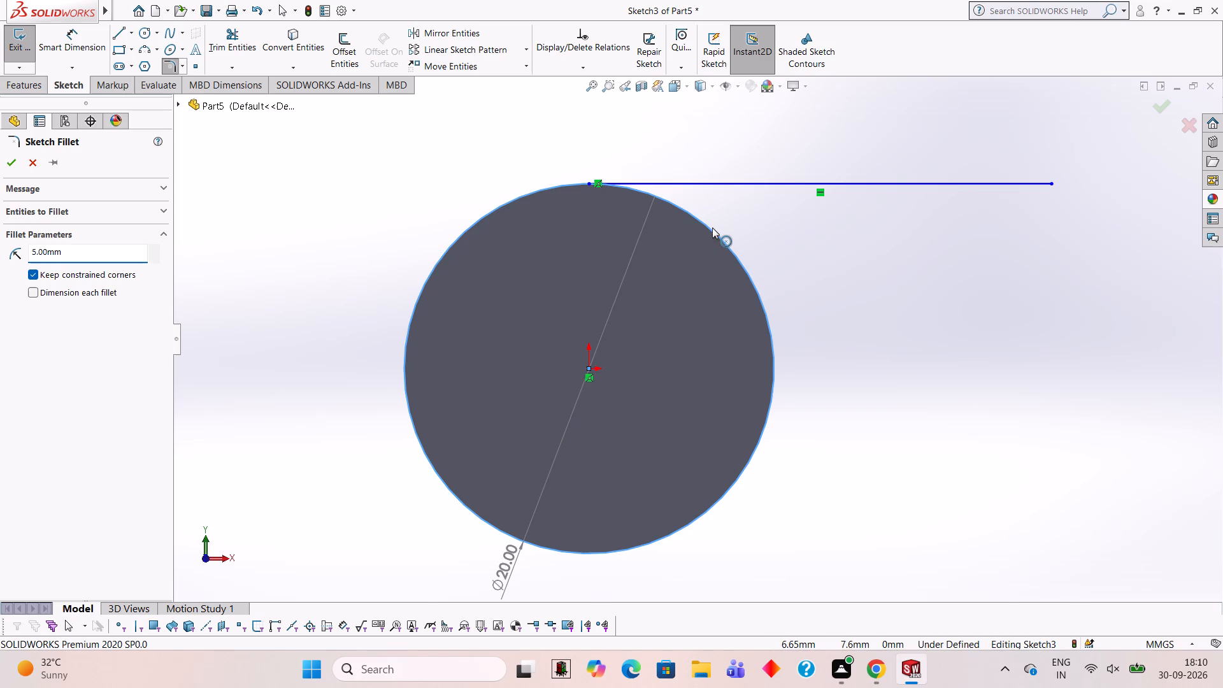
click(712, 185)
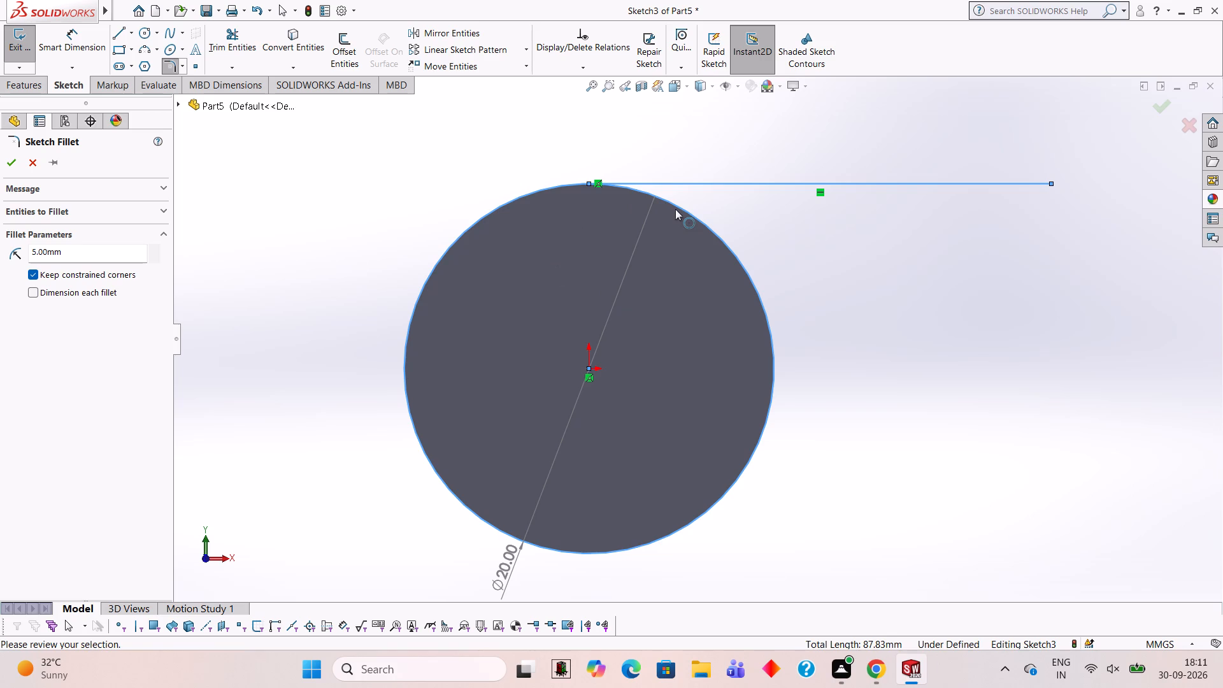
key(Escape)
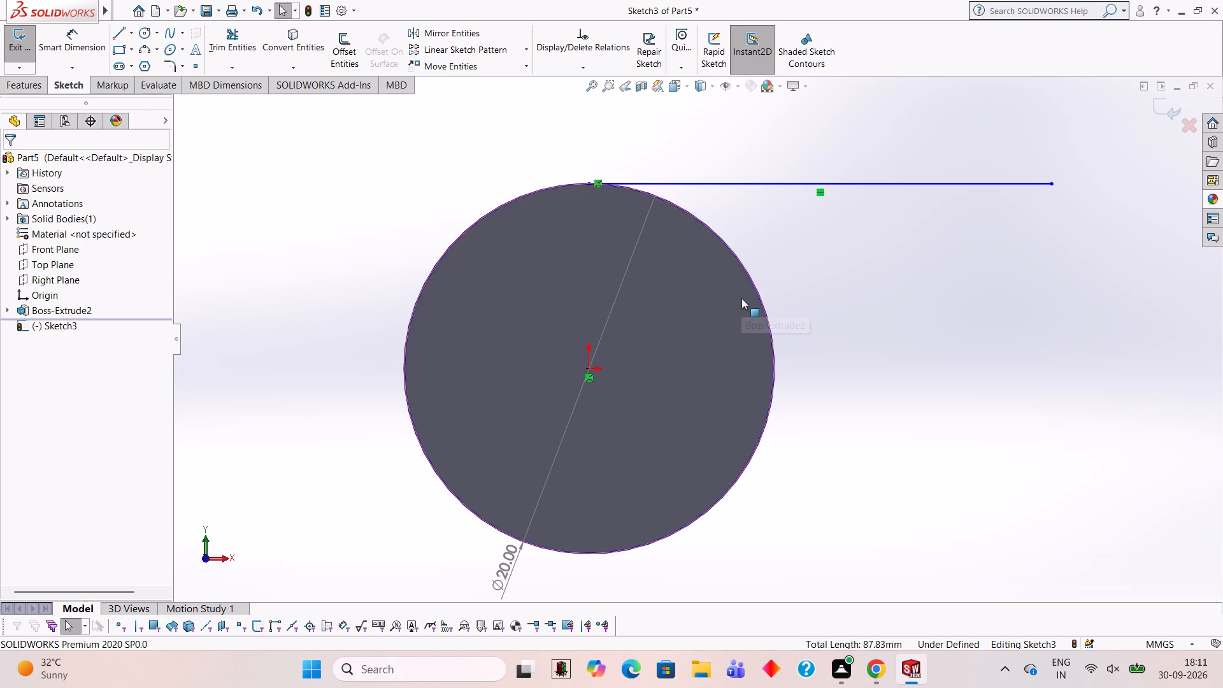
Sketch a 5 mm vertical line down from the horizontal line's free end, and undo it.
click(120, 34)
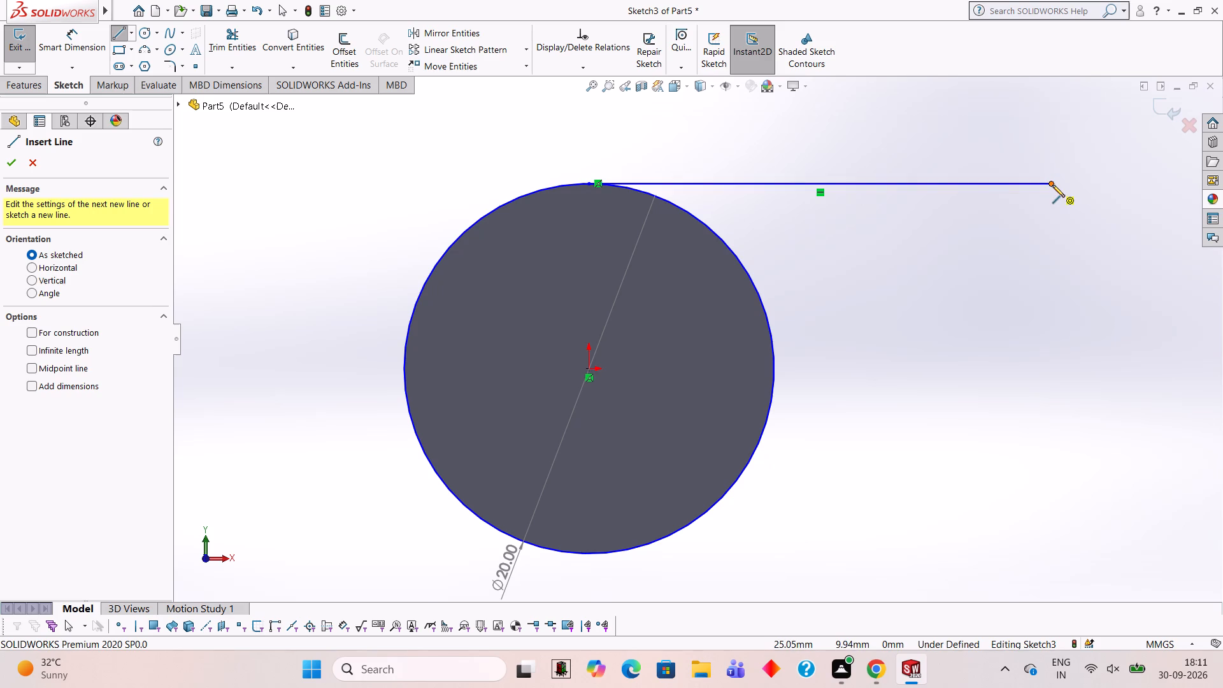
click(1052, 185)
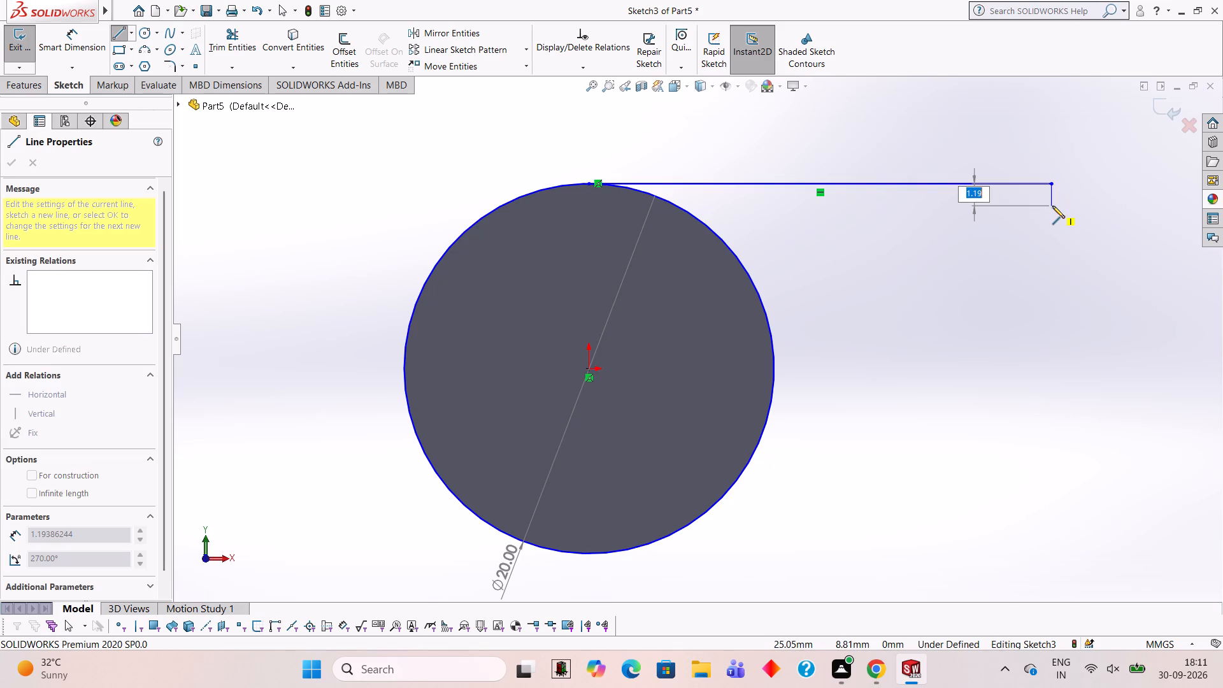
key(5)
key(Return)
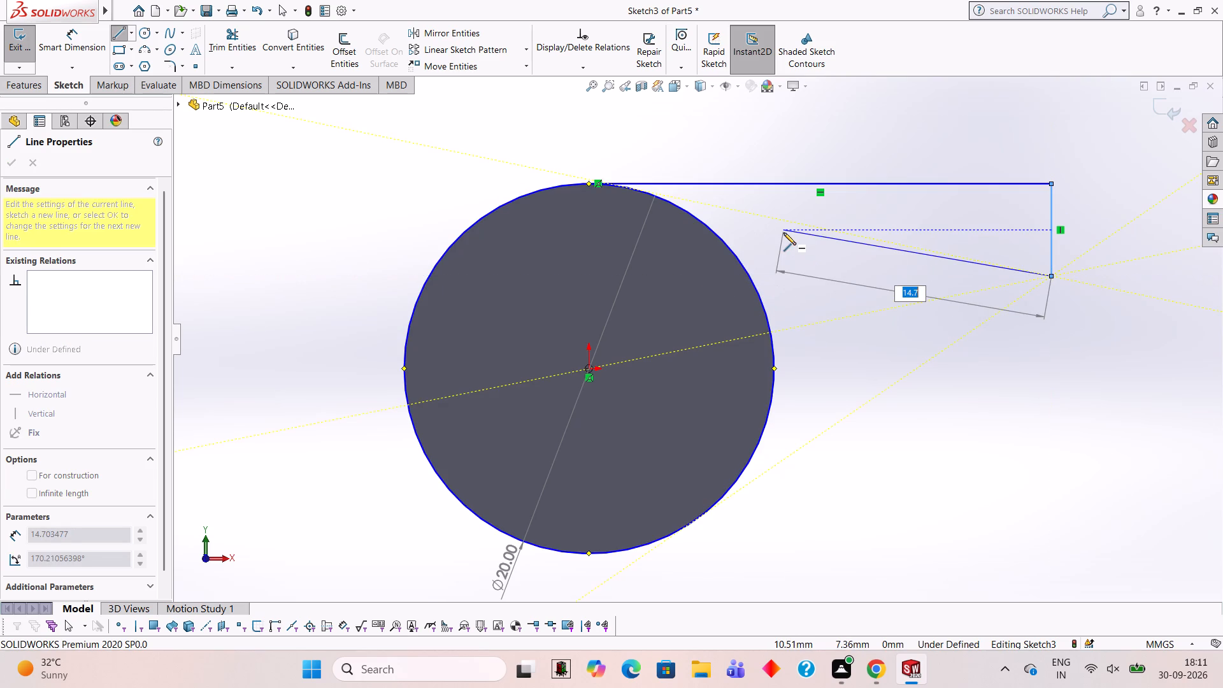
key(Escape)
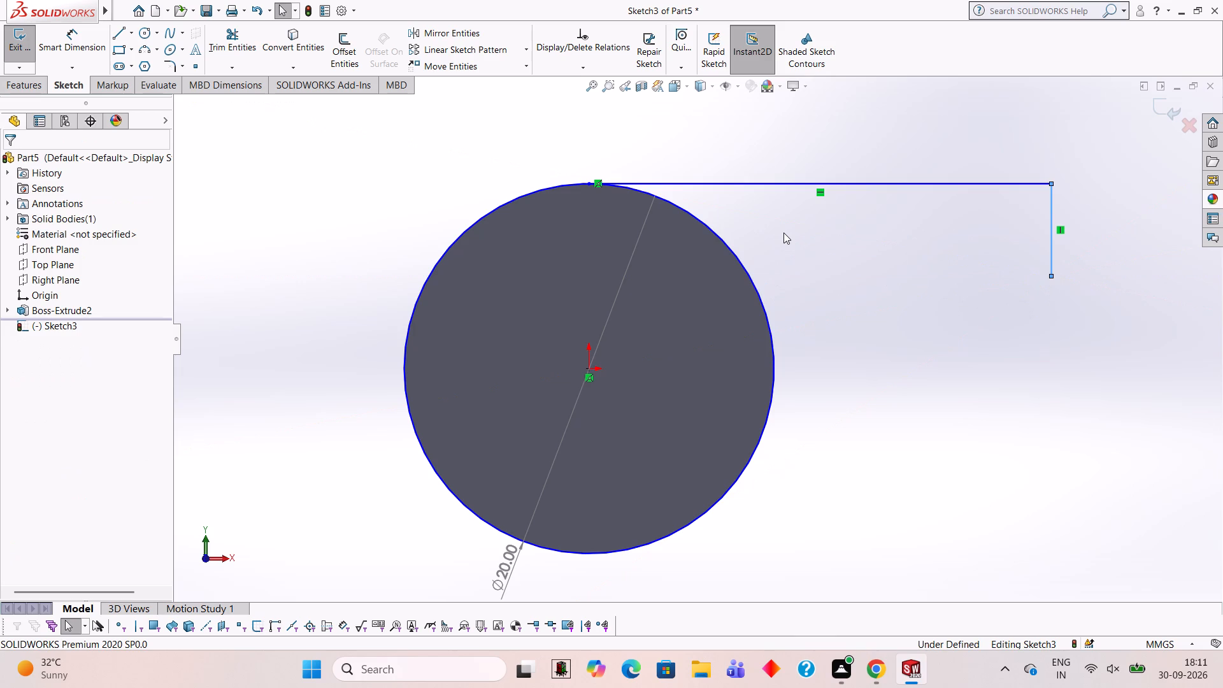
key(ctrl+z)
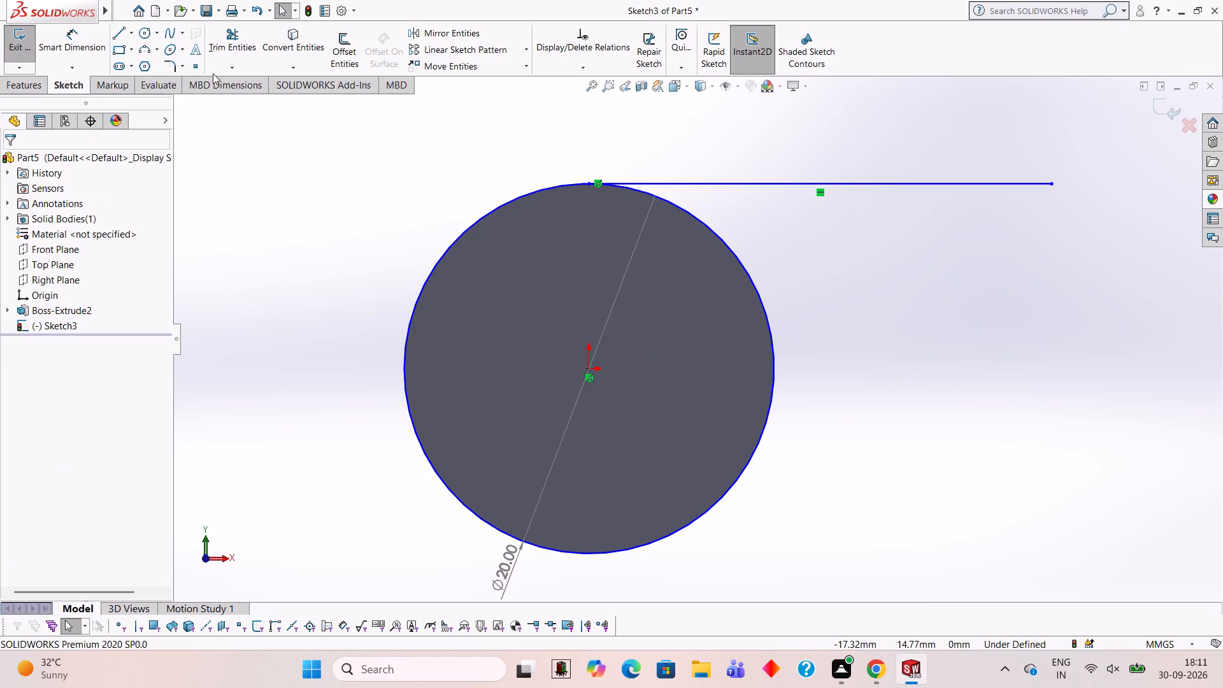
Sketch a 2.5 mm vertical line down from the 25 mm line's free end and a horizontal line about 18.4 mm back to the circle.
click(118, 32)
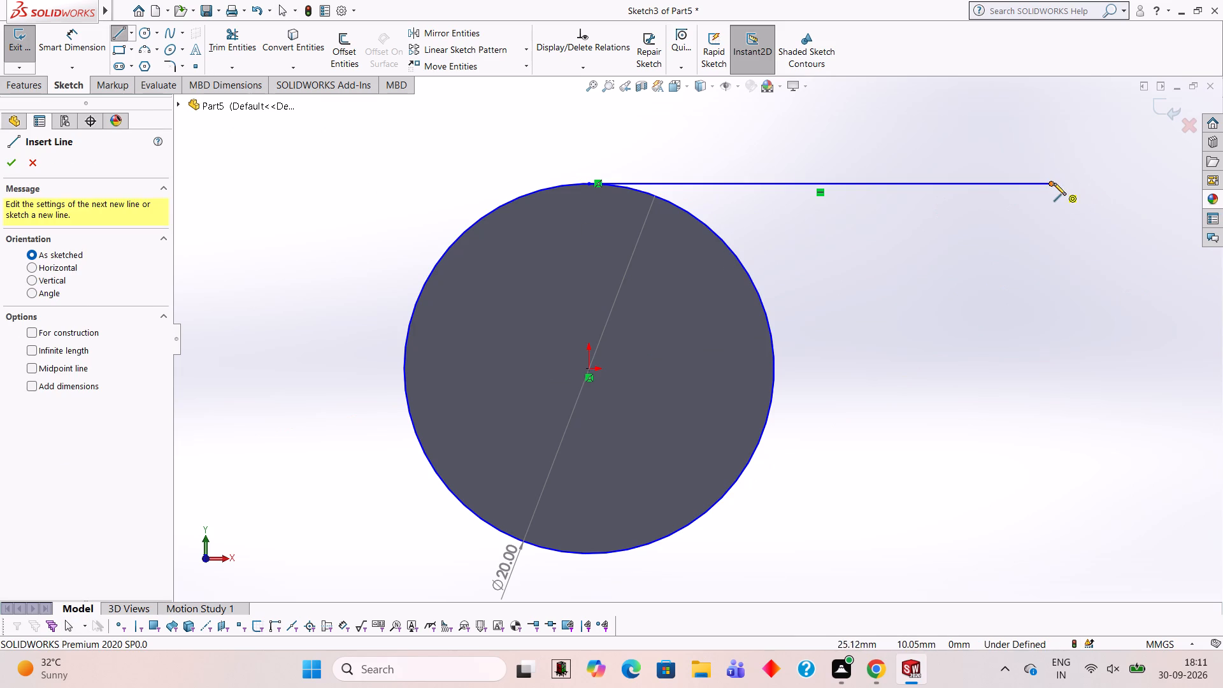
click(1051, 183)
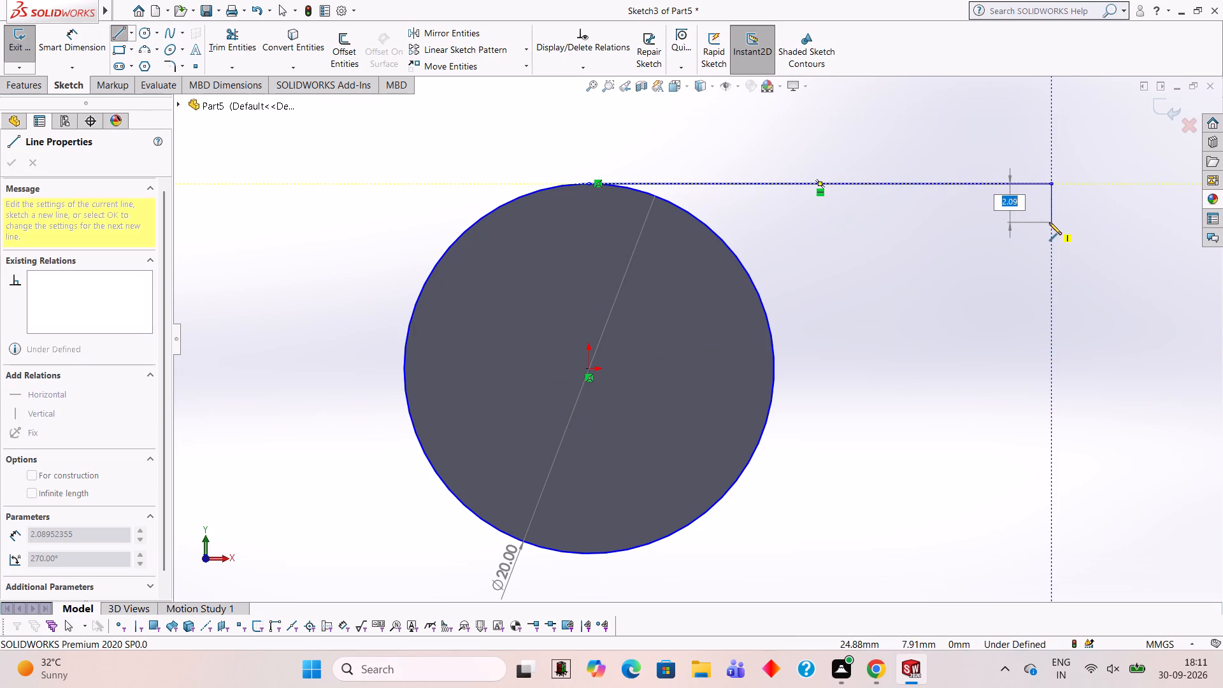
text(2.5)
key(Return)
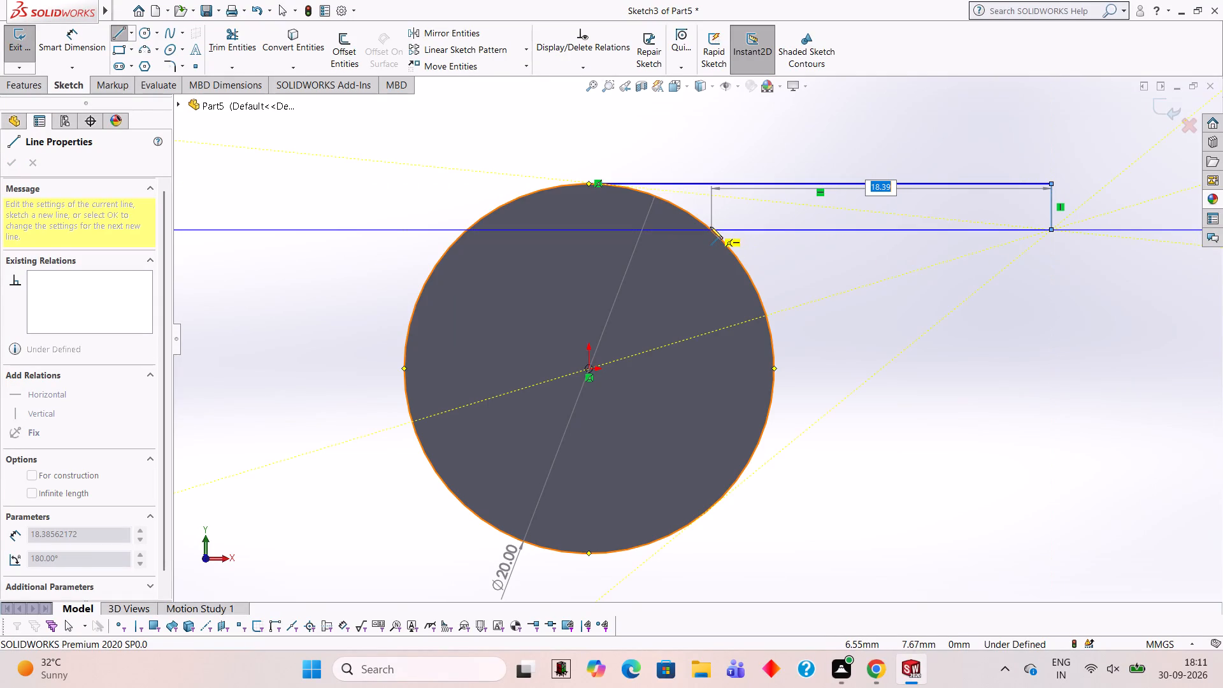
click(710, 227)
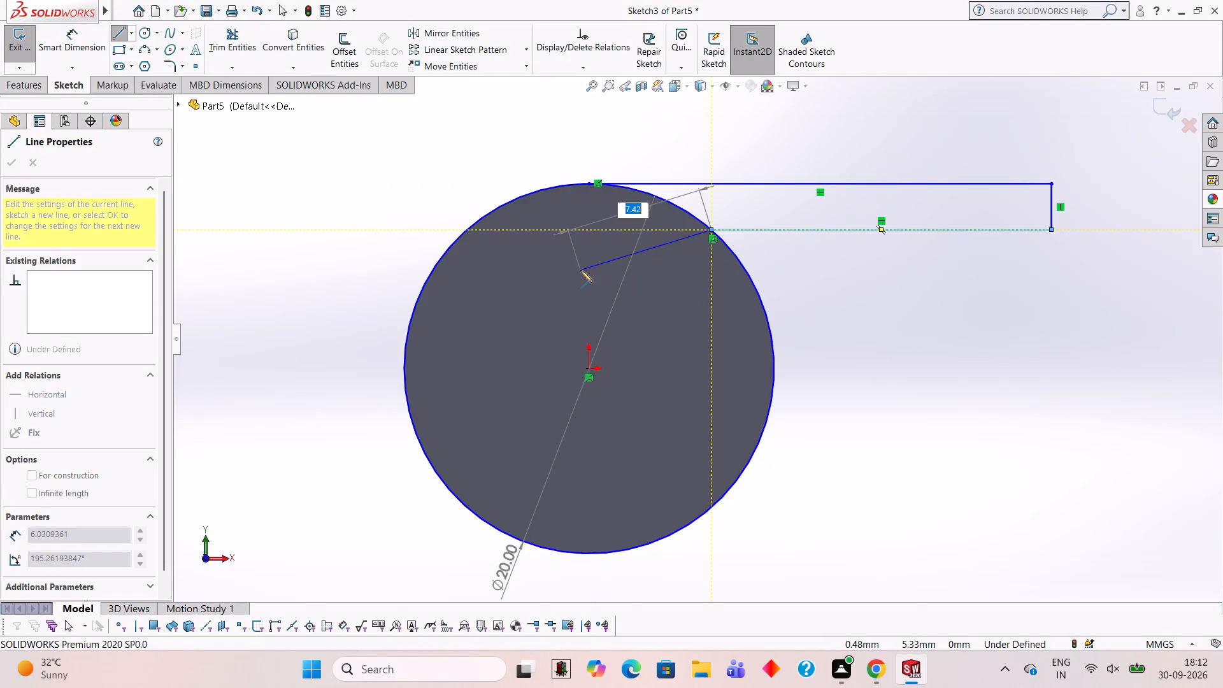
key(Escape)
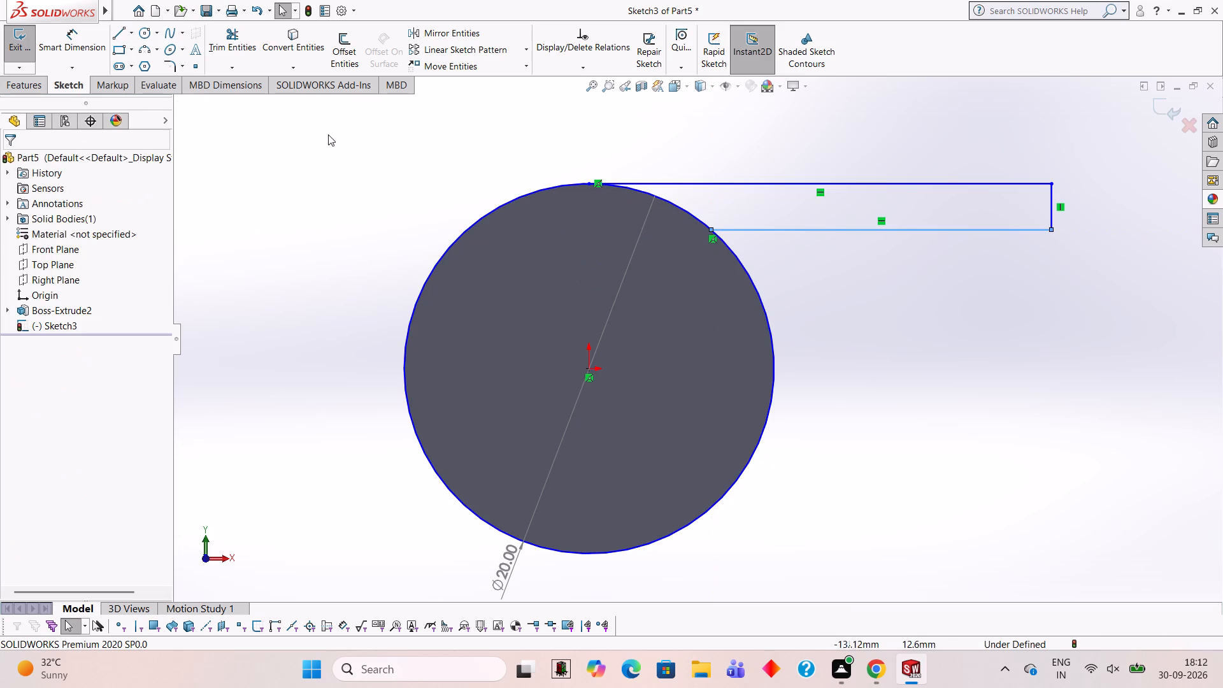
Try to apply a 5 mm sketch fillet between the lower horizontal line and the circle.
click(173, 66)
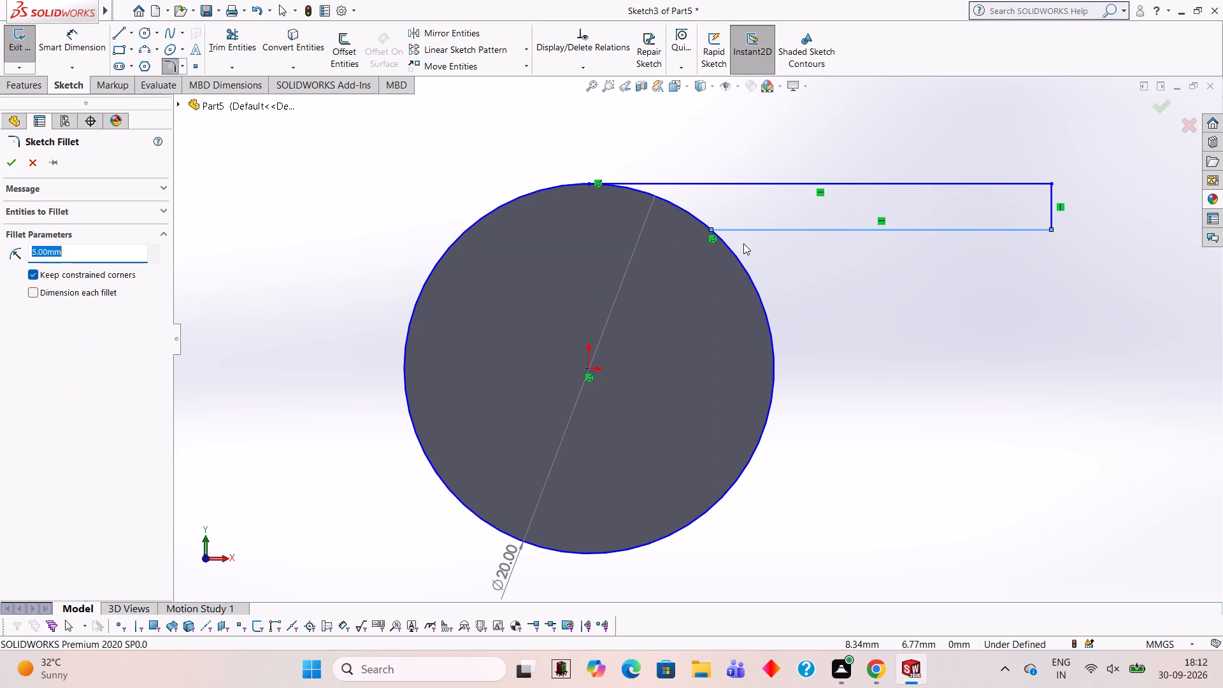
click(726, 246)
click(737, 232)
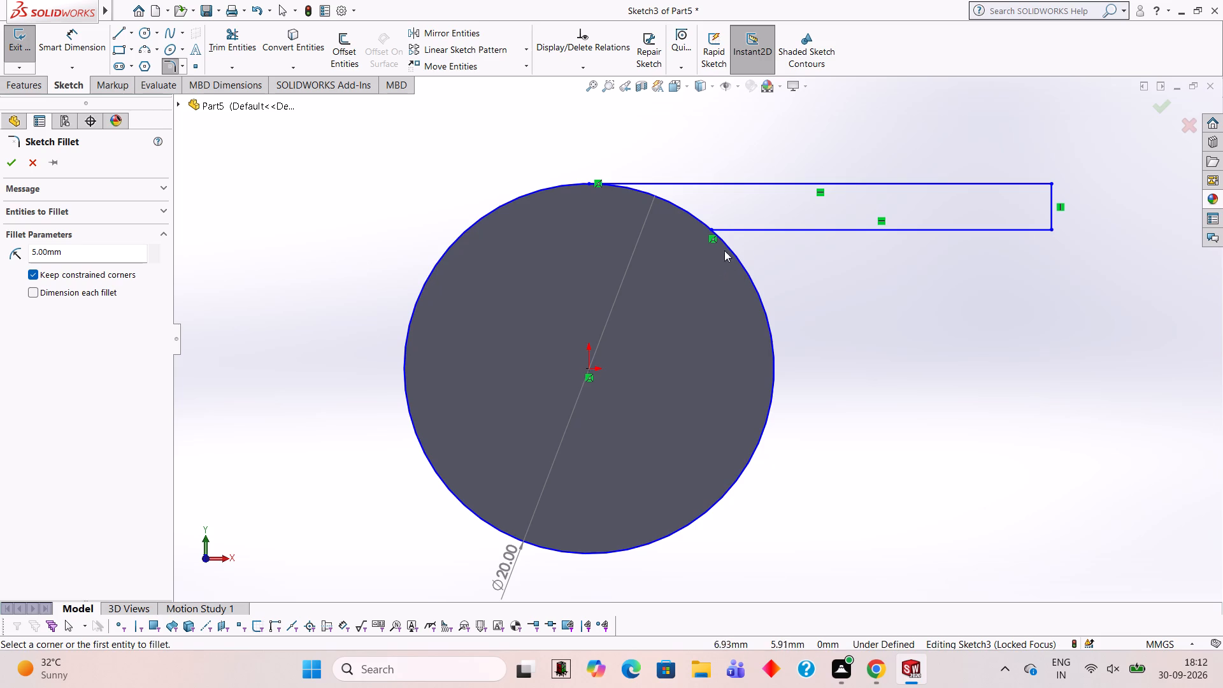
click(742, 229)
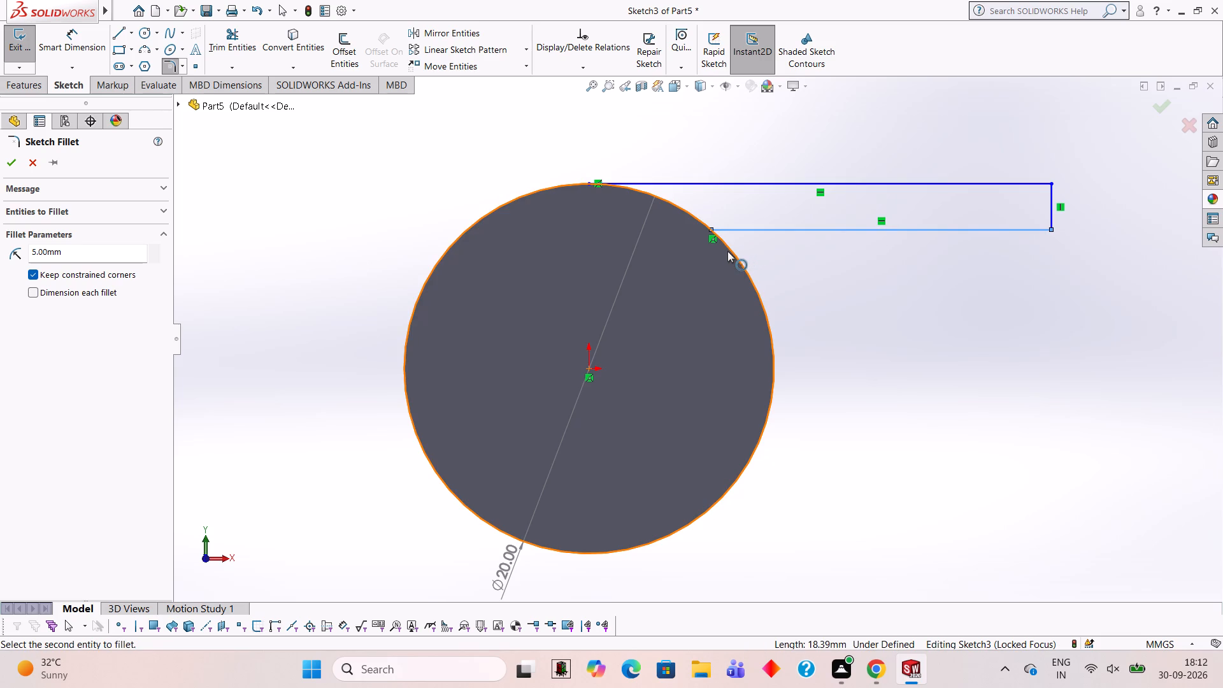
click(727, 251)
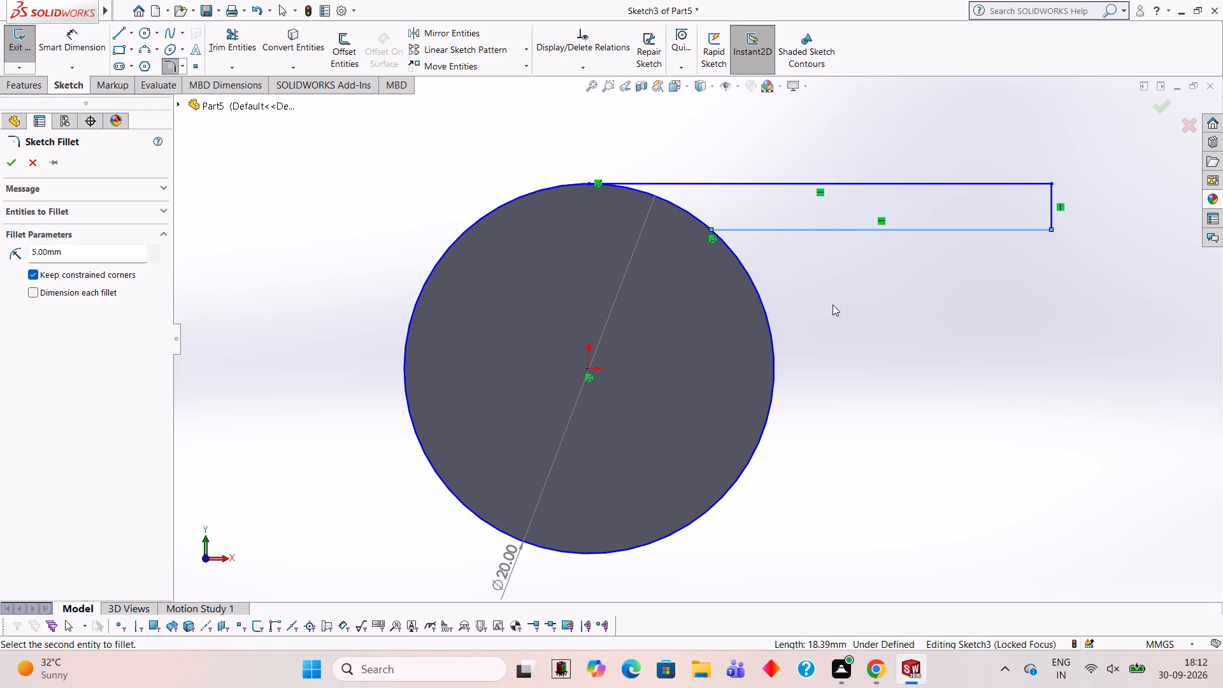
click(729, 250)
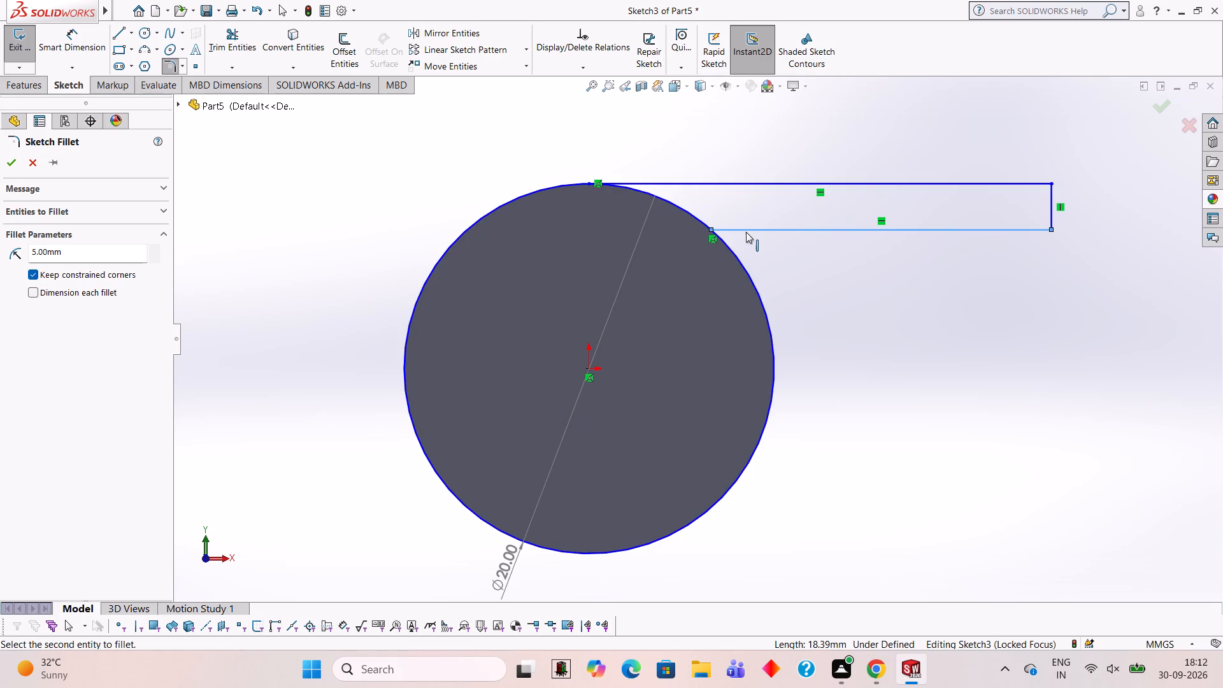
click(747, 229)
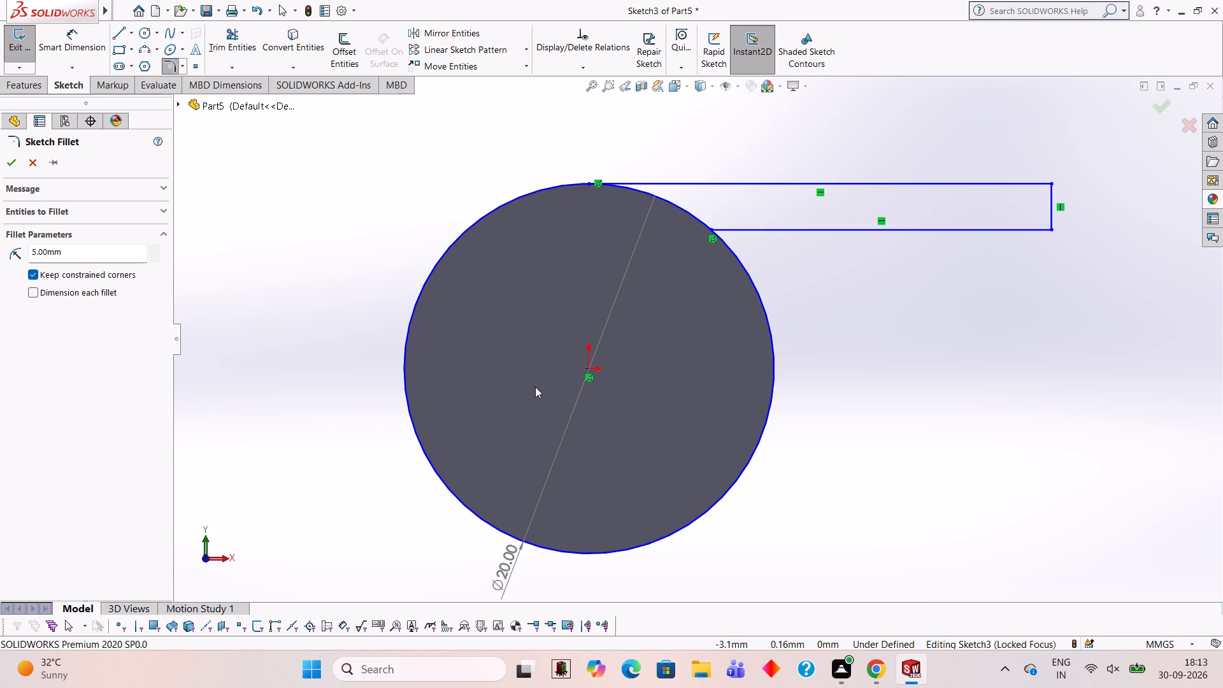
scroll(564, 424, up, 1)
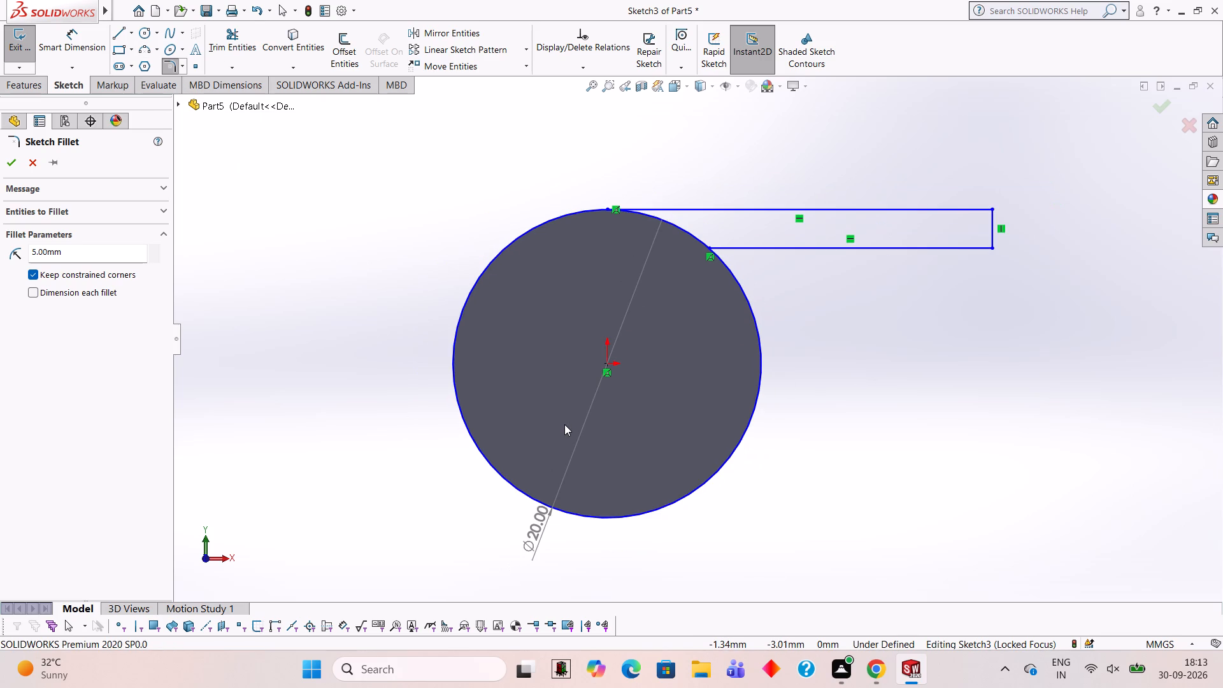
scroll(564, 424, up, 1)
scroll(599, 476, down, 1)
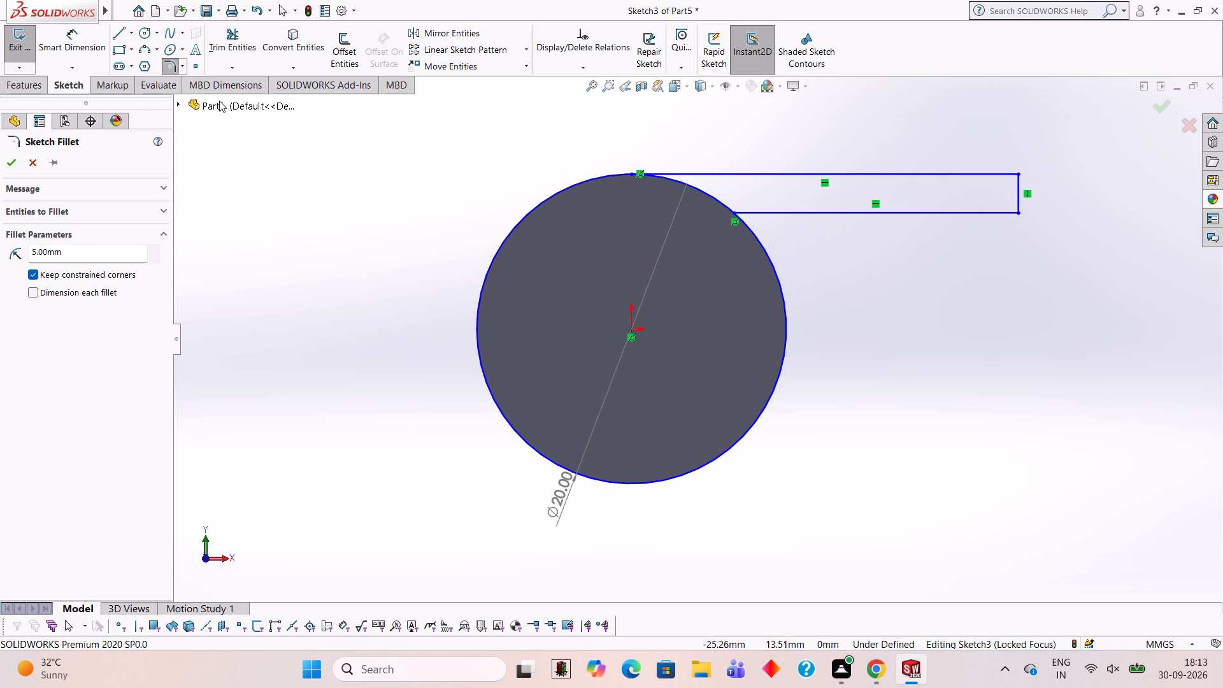
Sketch a second arm from the circle's bottom point: a 25 mm horizontal line leftward, 2.5 mm upward, and about 18.4 mm back to the circle.
click(112, 34)
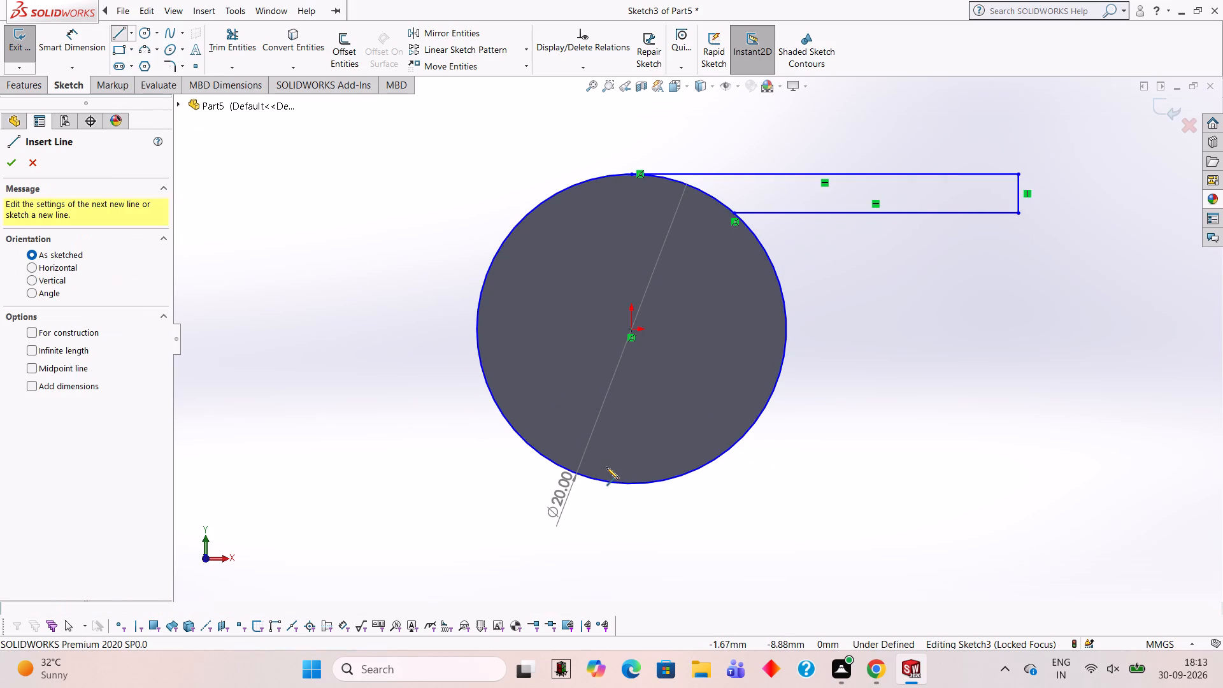
click(632, 484)
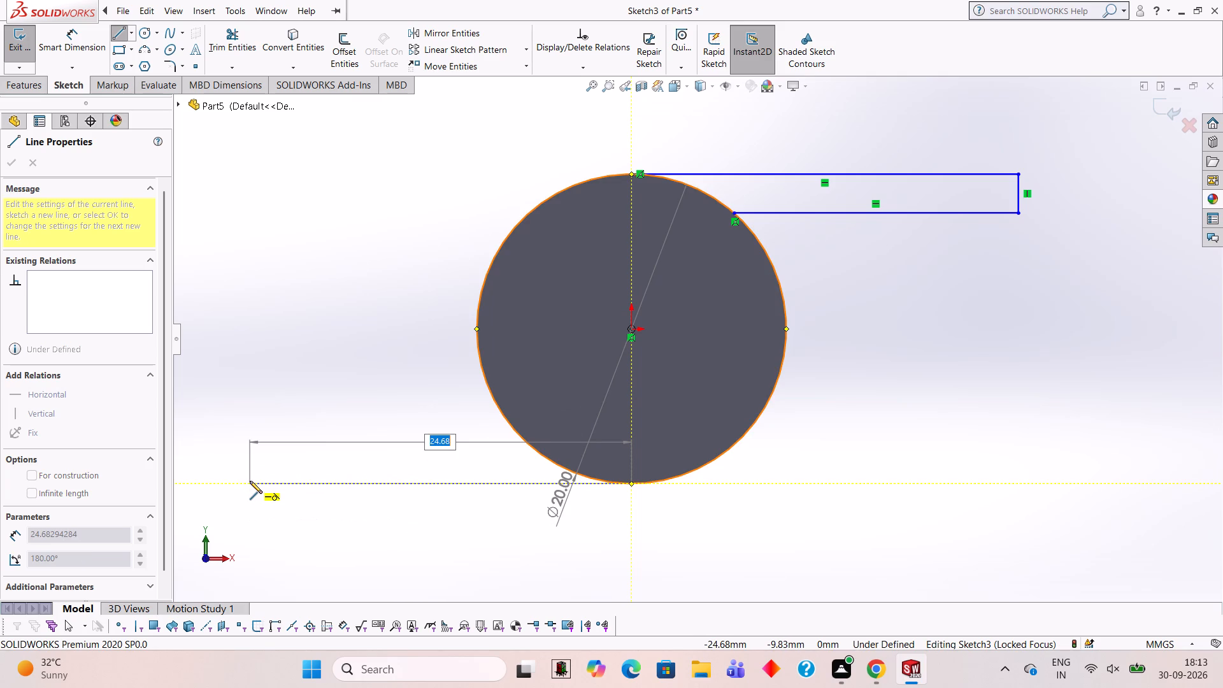
text(25)
key(Return)
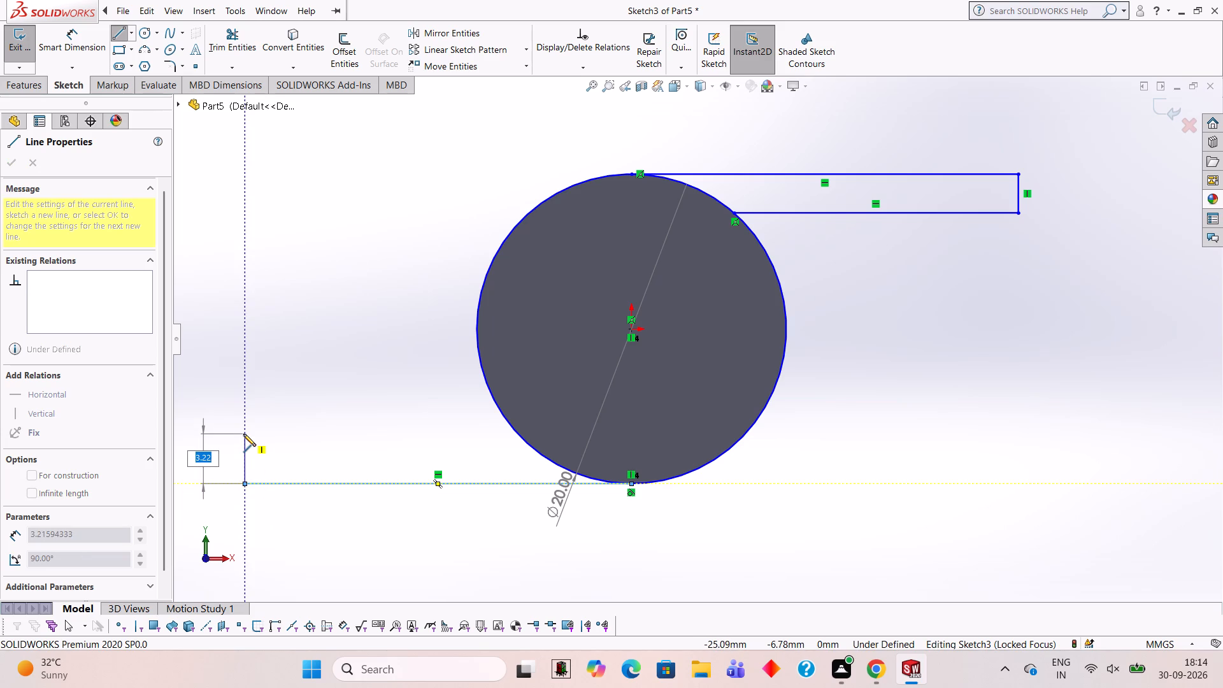
text(2.5)
key(Return)
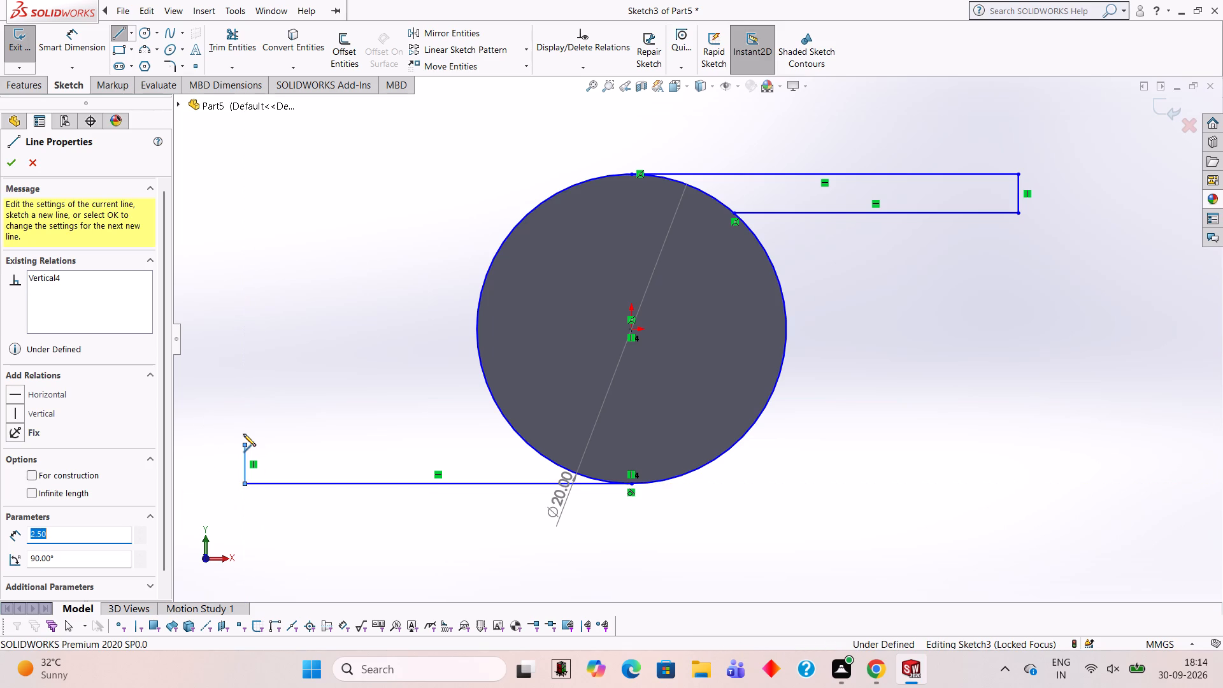
click(528, 445)
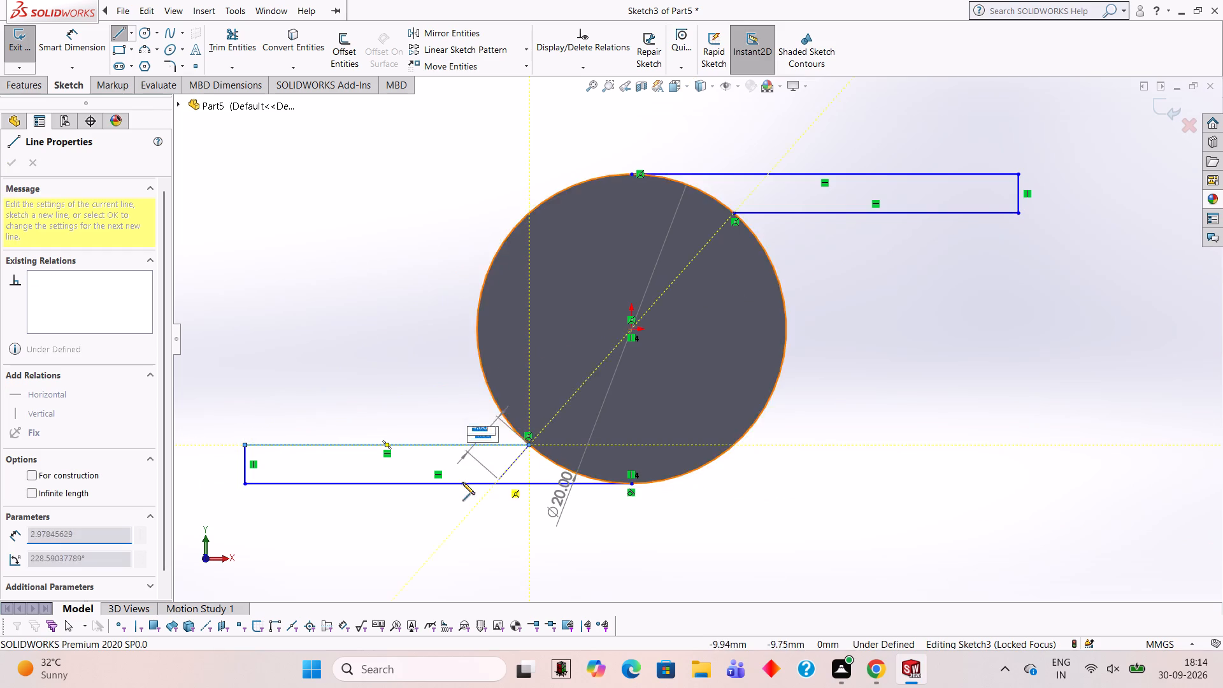
Trim away the circle's two long arcs outside the arms, keeping the short arcs that close the arm profiles.
click(229, 55)
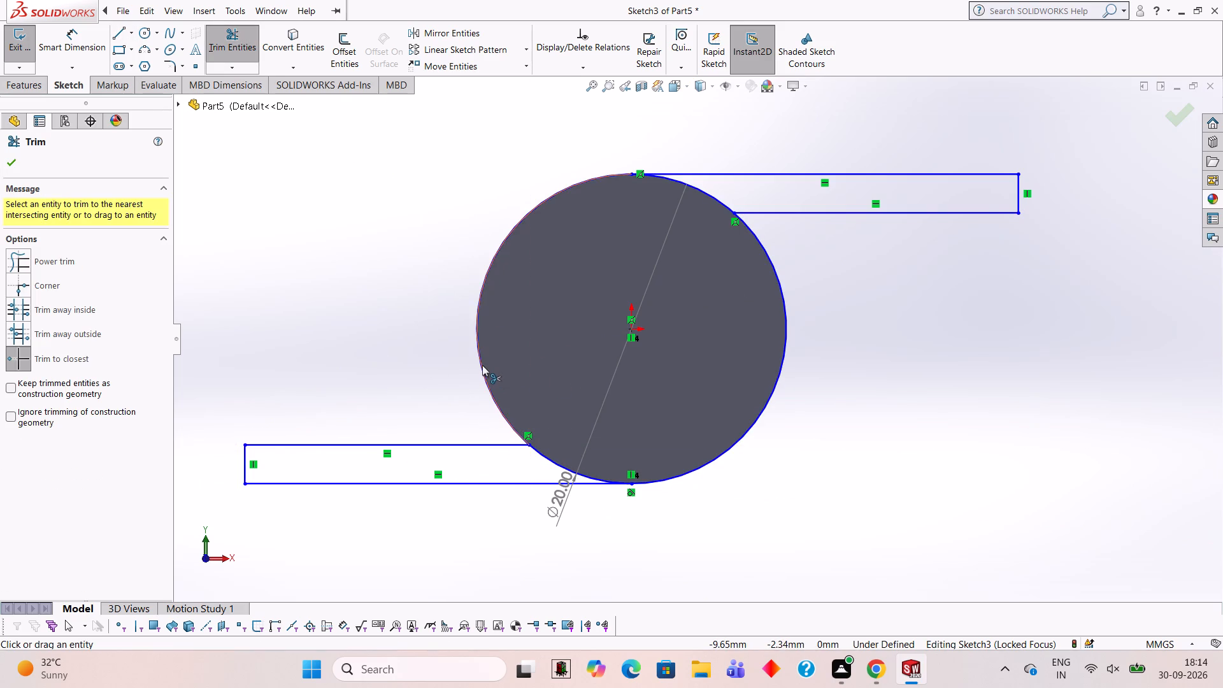
click(482, 365)
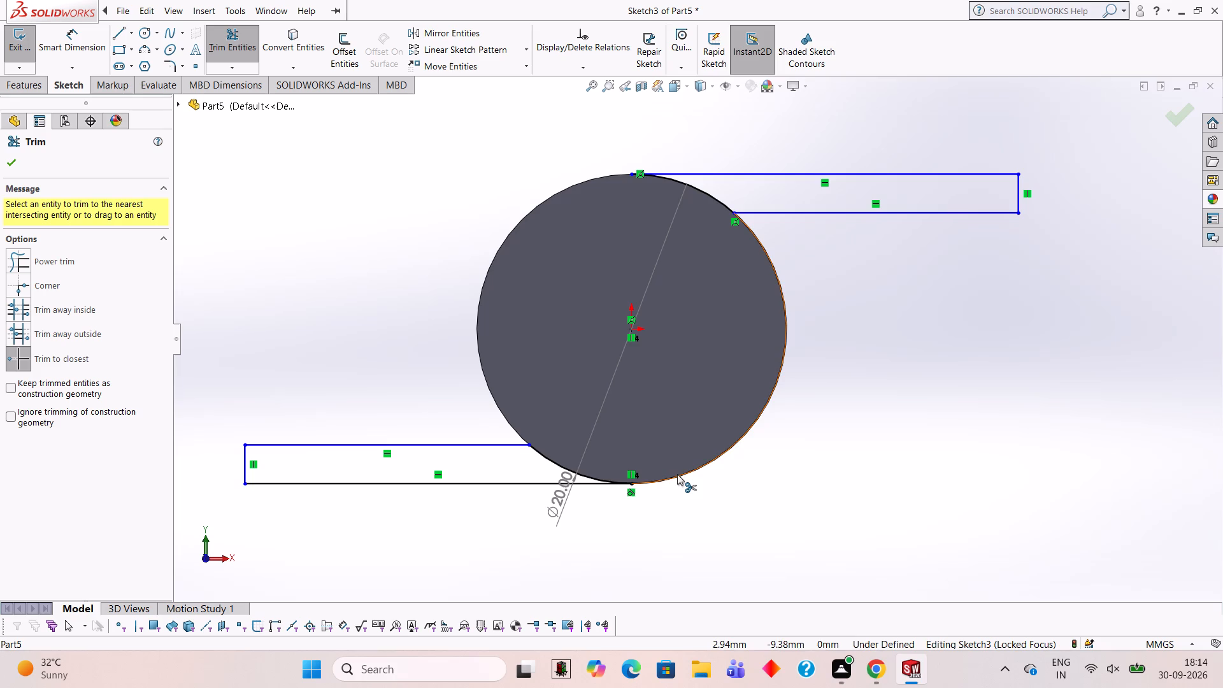
click(677, 474)
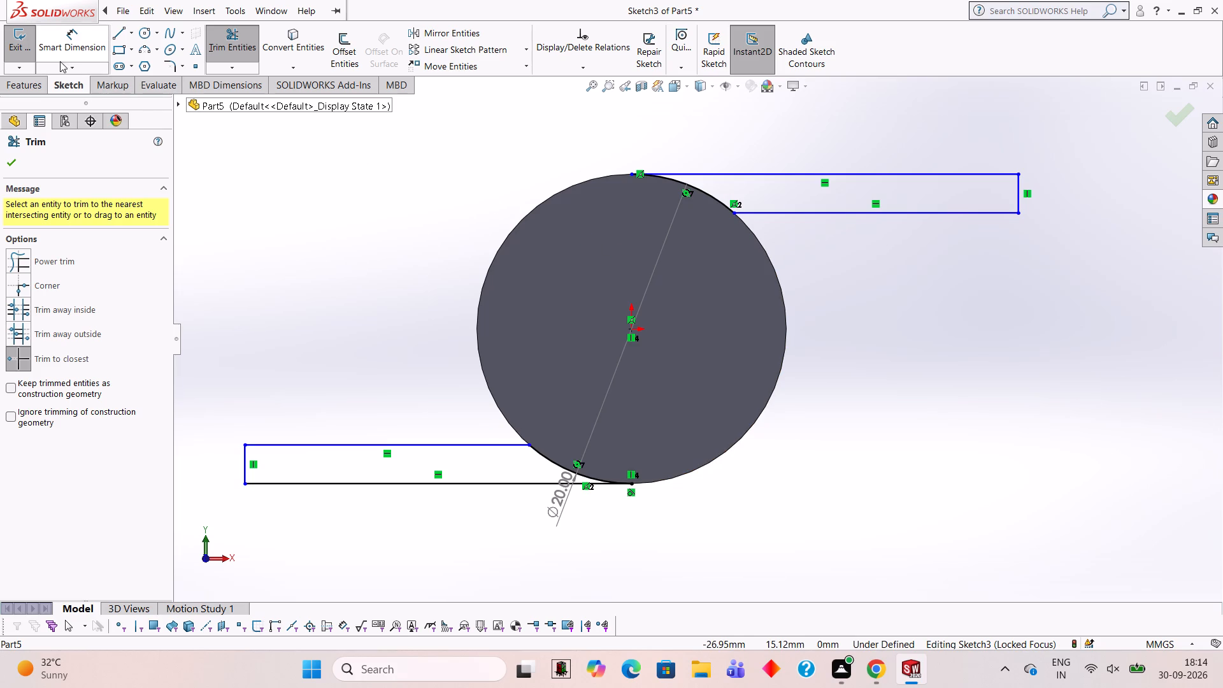
Dimension the upper arm's top line, its vertical end and its lower horizontal line.
click(52, 38)
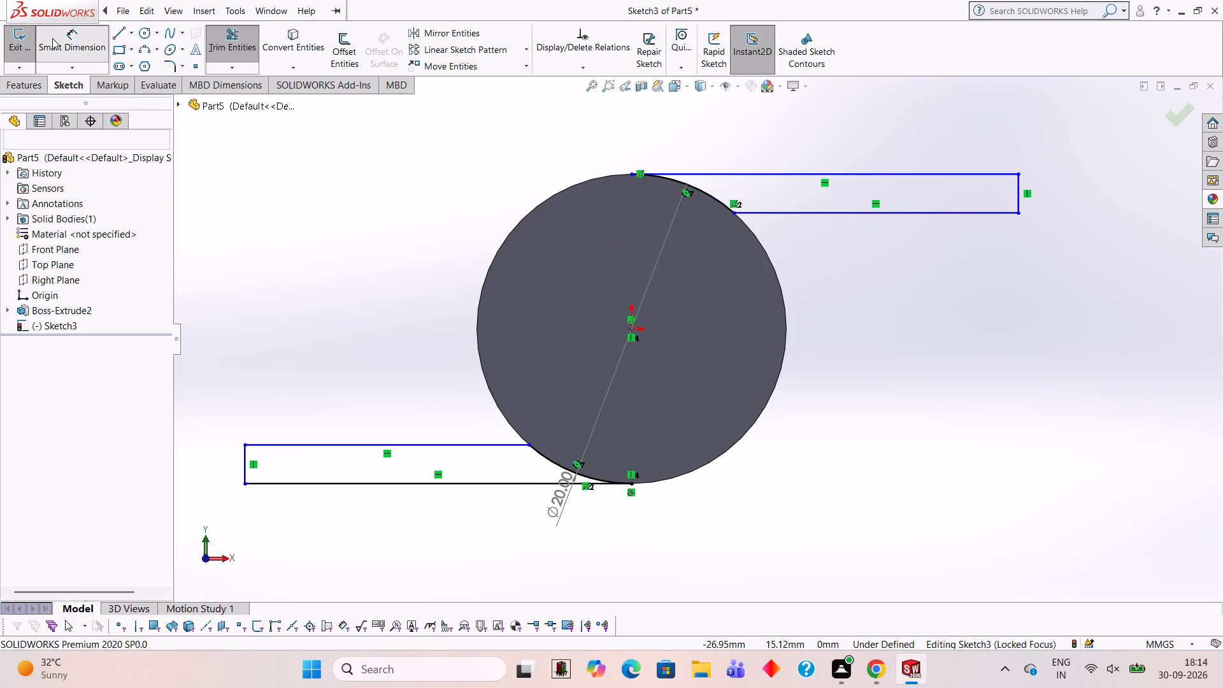
click(793, 173)
click(793, 134)
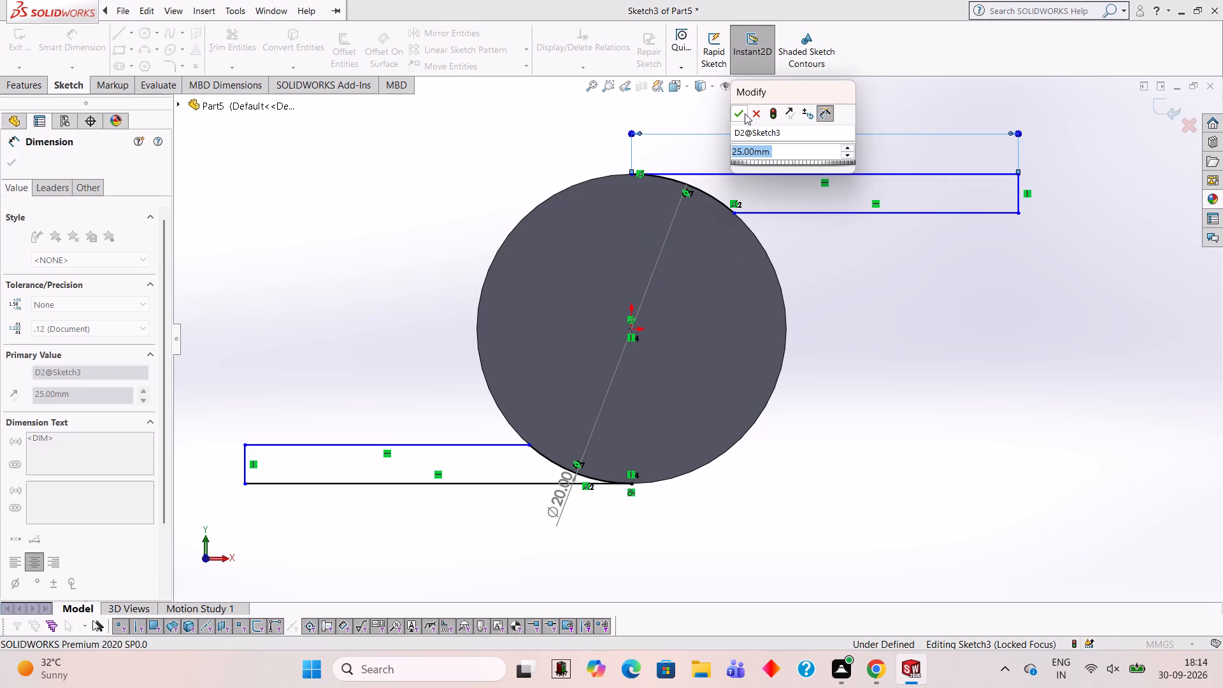
click(740, 111)
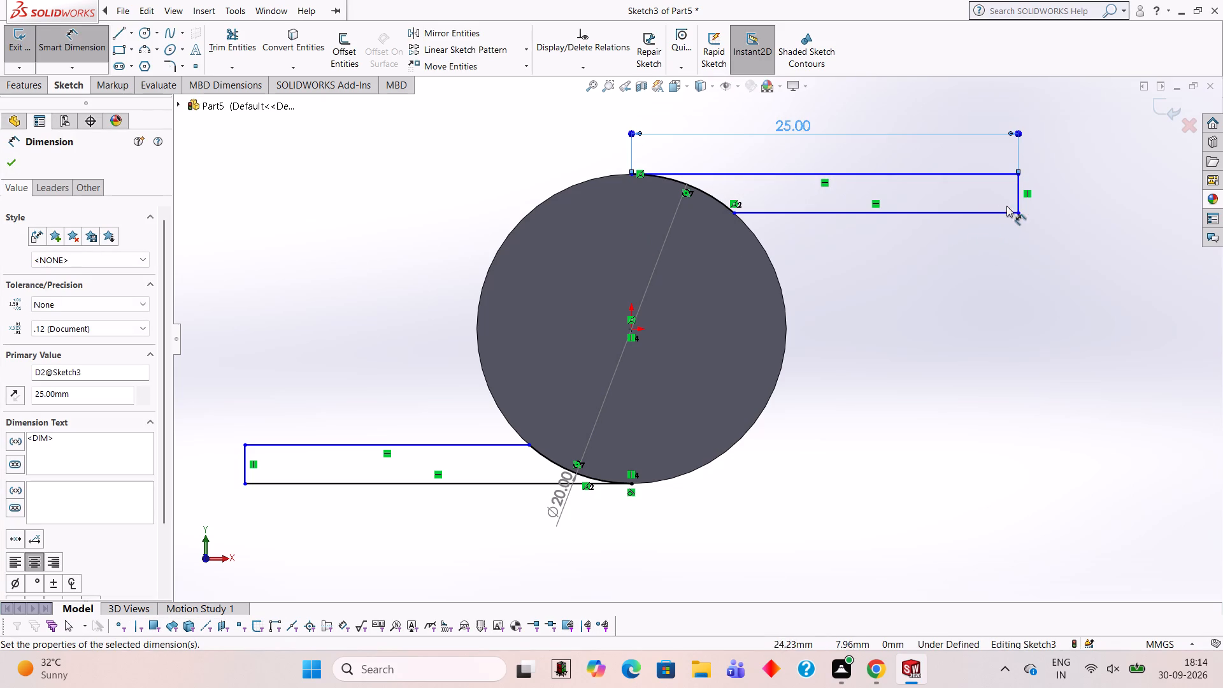
click(1016, 194)
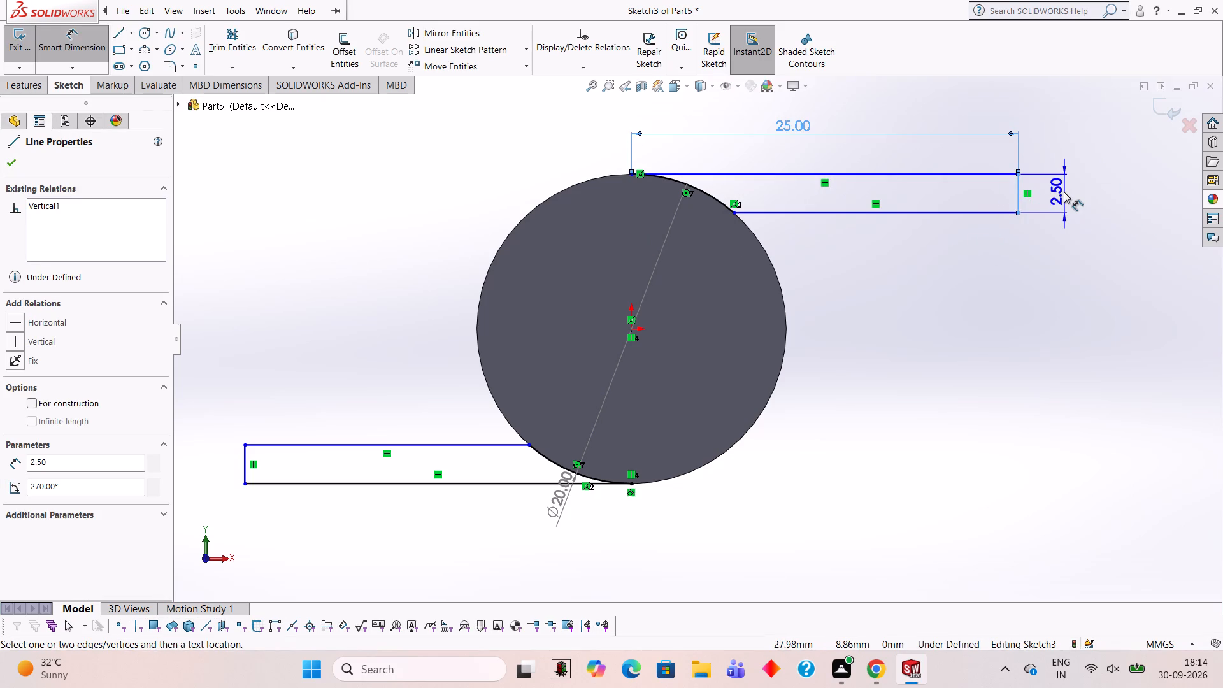
click(1064, 192)
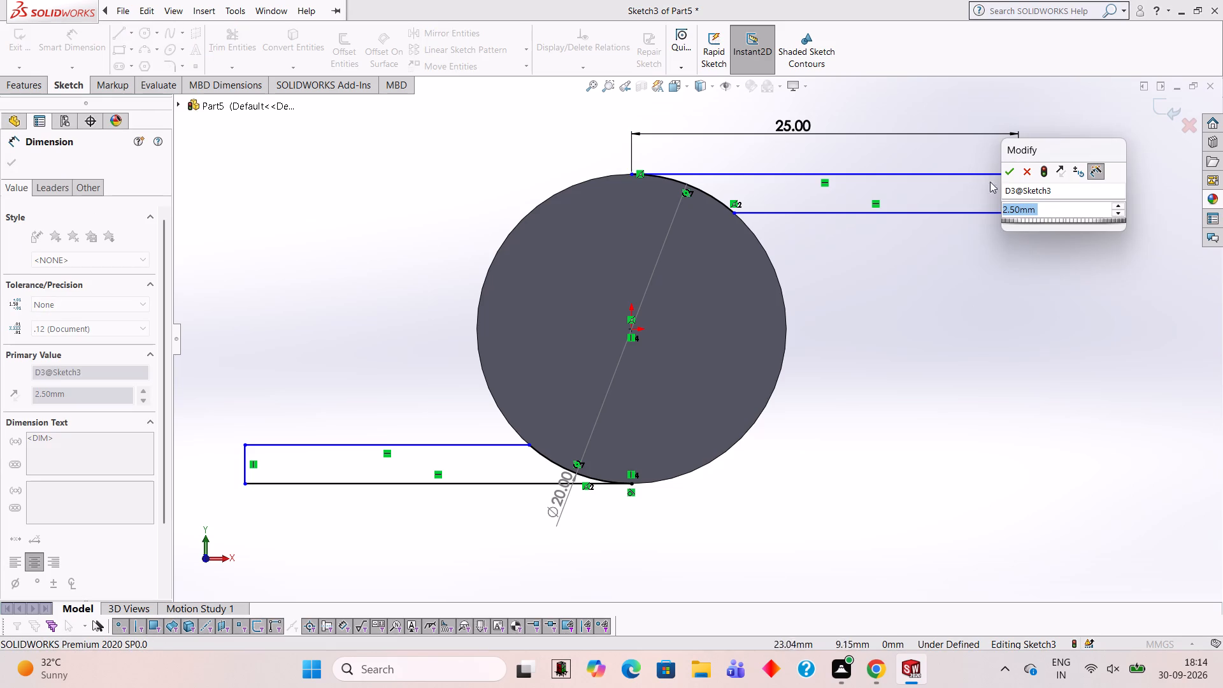
click(1013, 168)
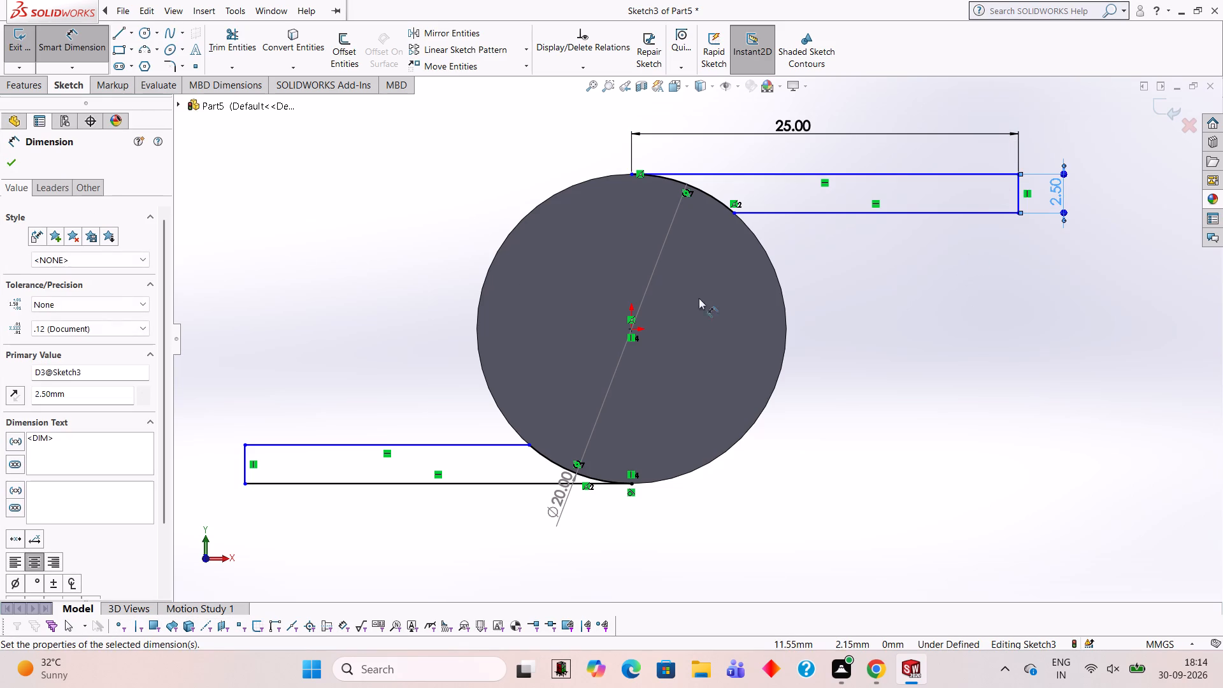
click(761, 210)
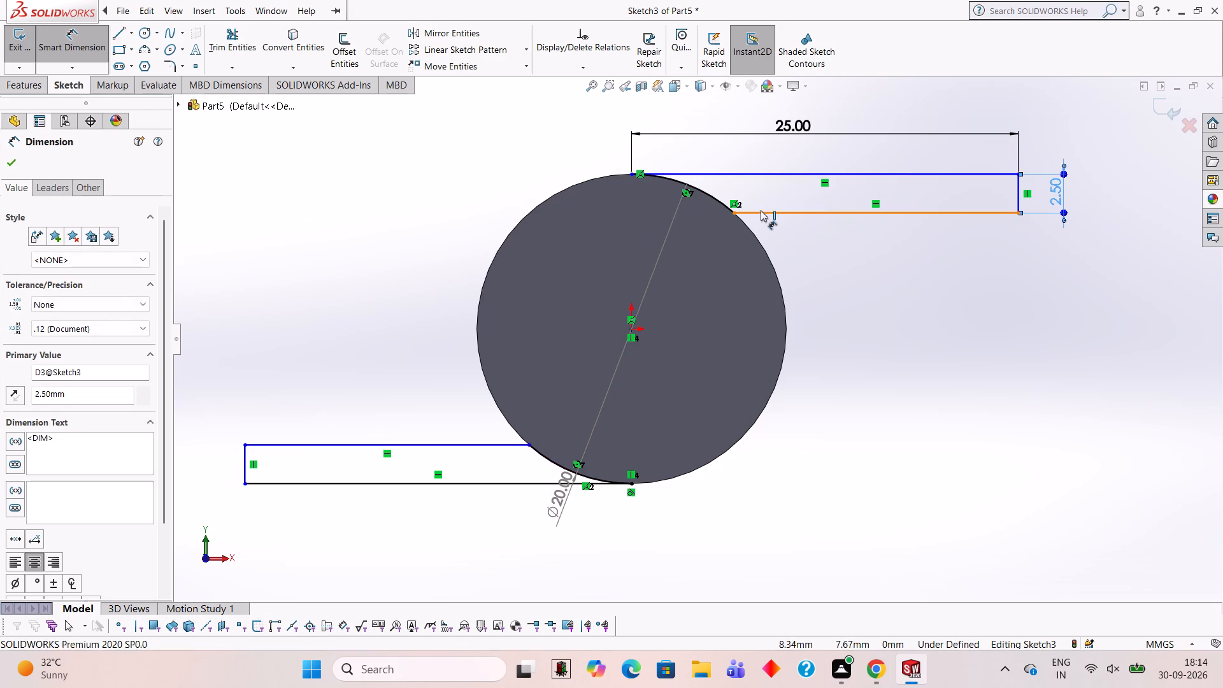
click(901, 291)
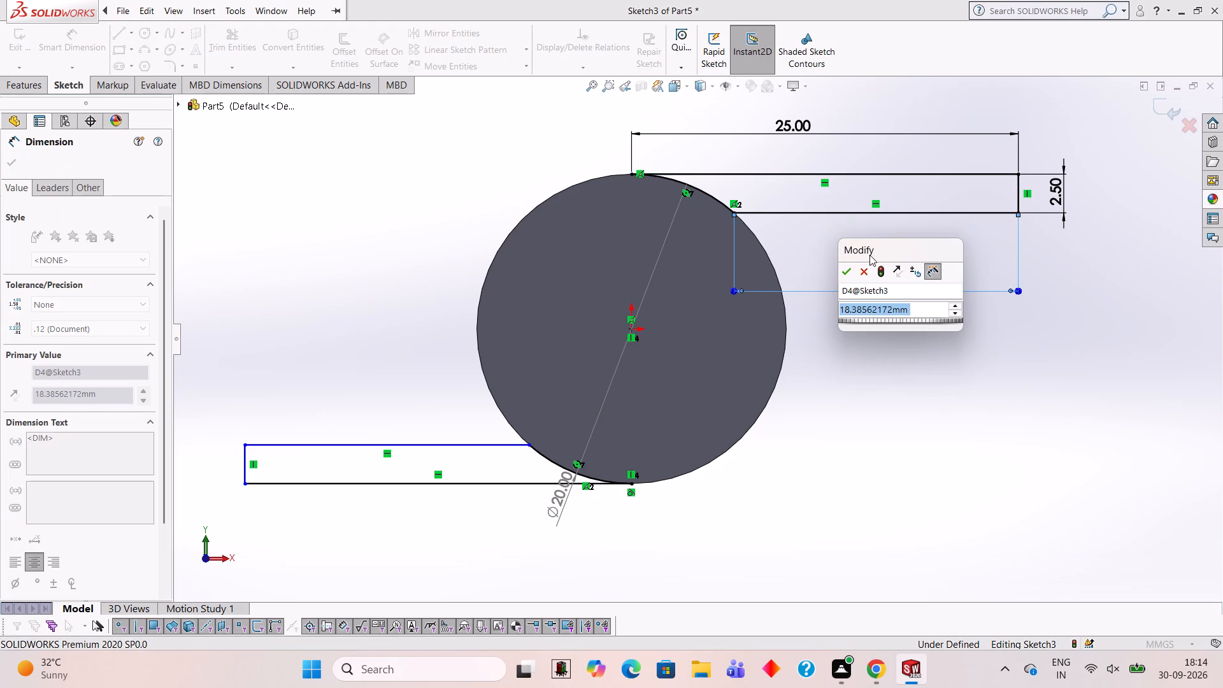
click(848, 270)
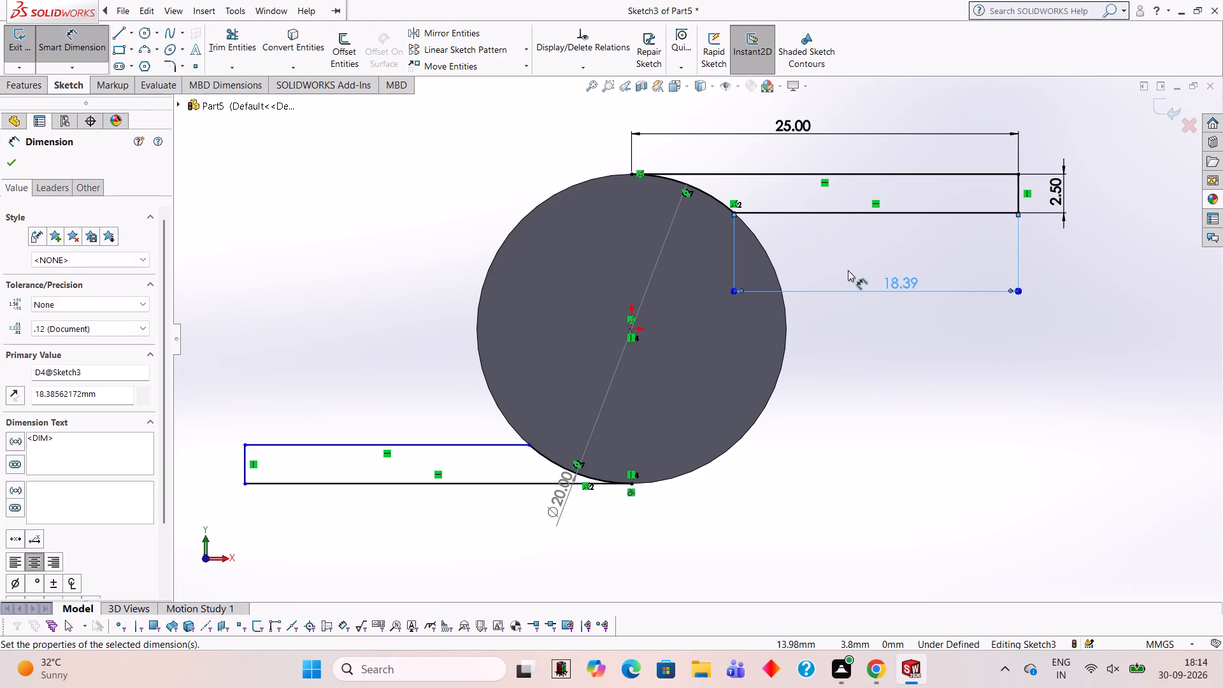
click(896, 348)
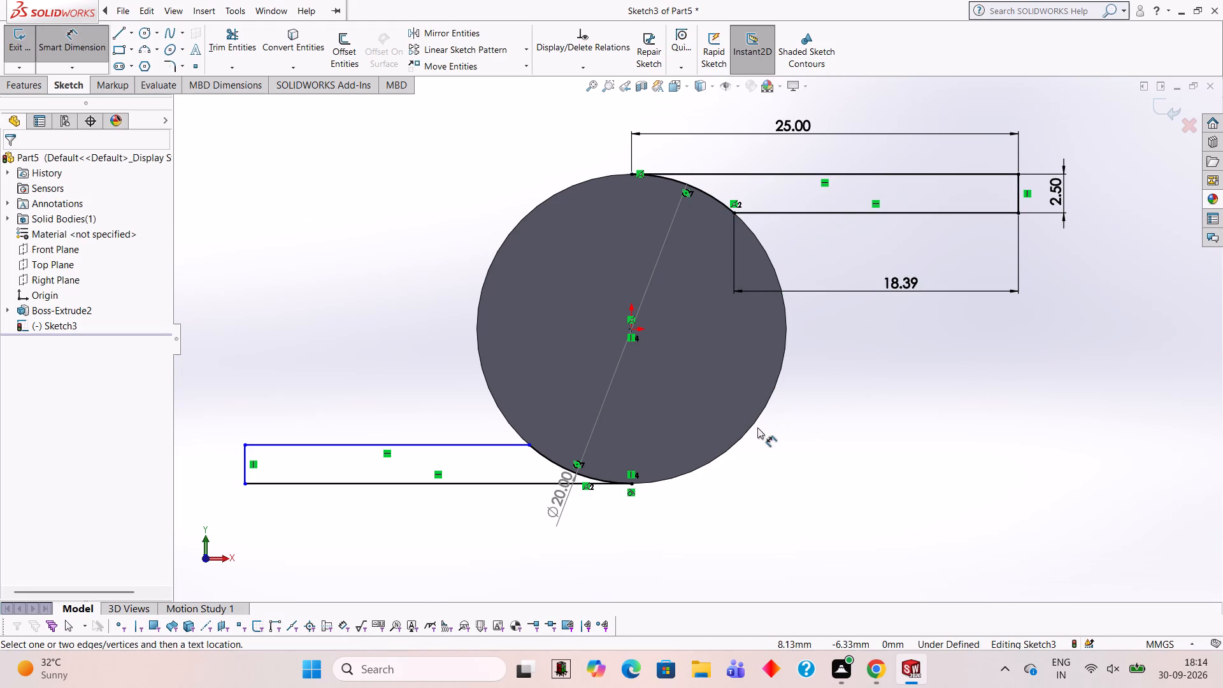
Dimension the lower arm's upper horizontal line and its vertical end.
click(343, 441)
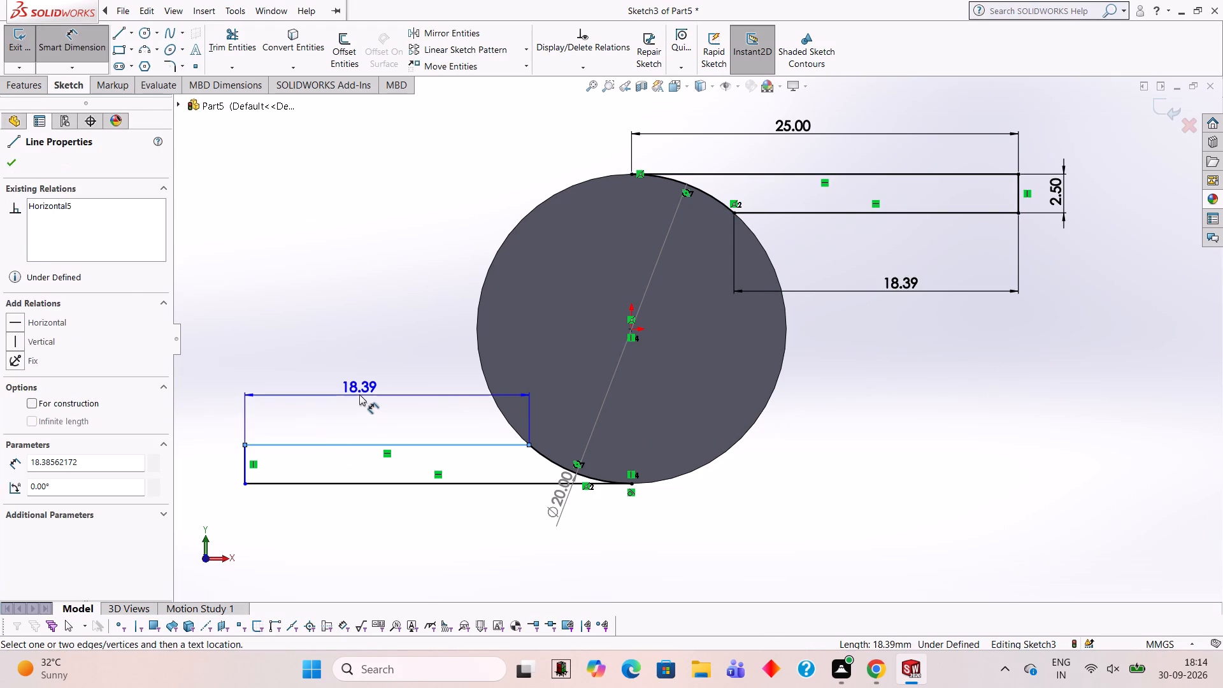
click(359, 394)
click(306, 368)
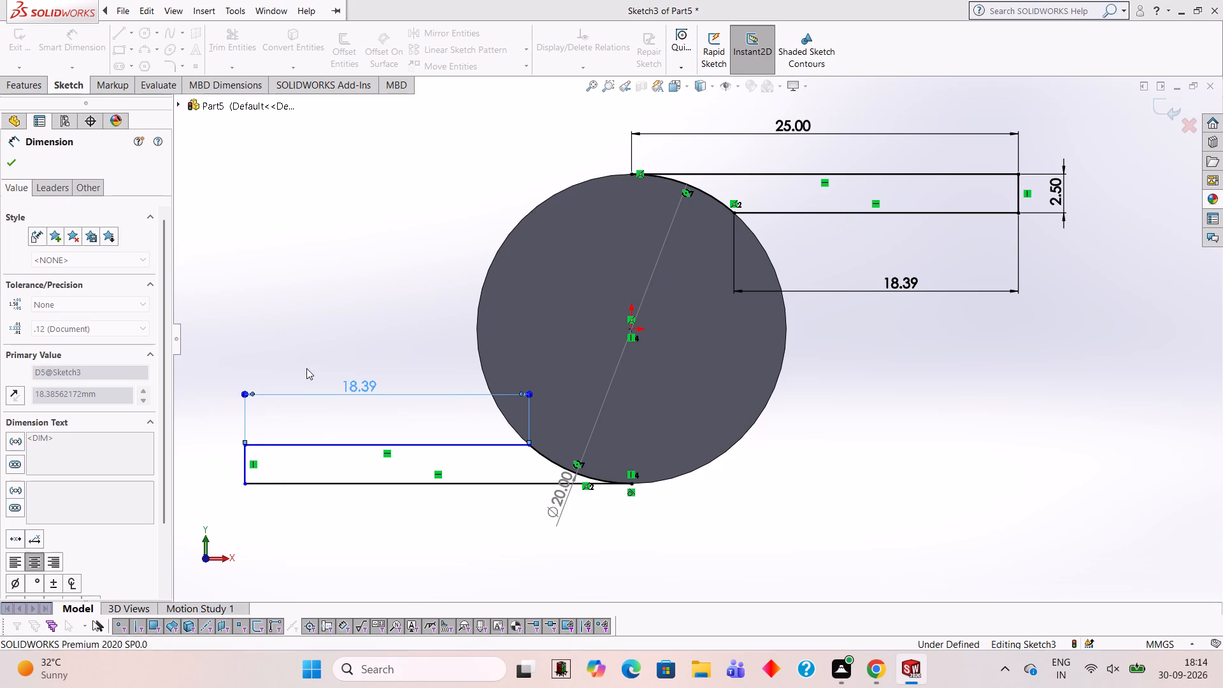
click(349, 338)
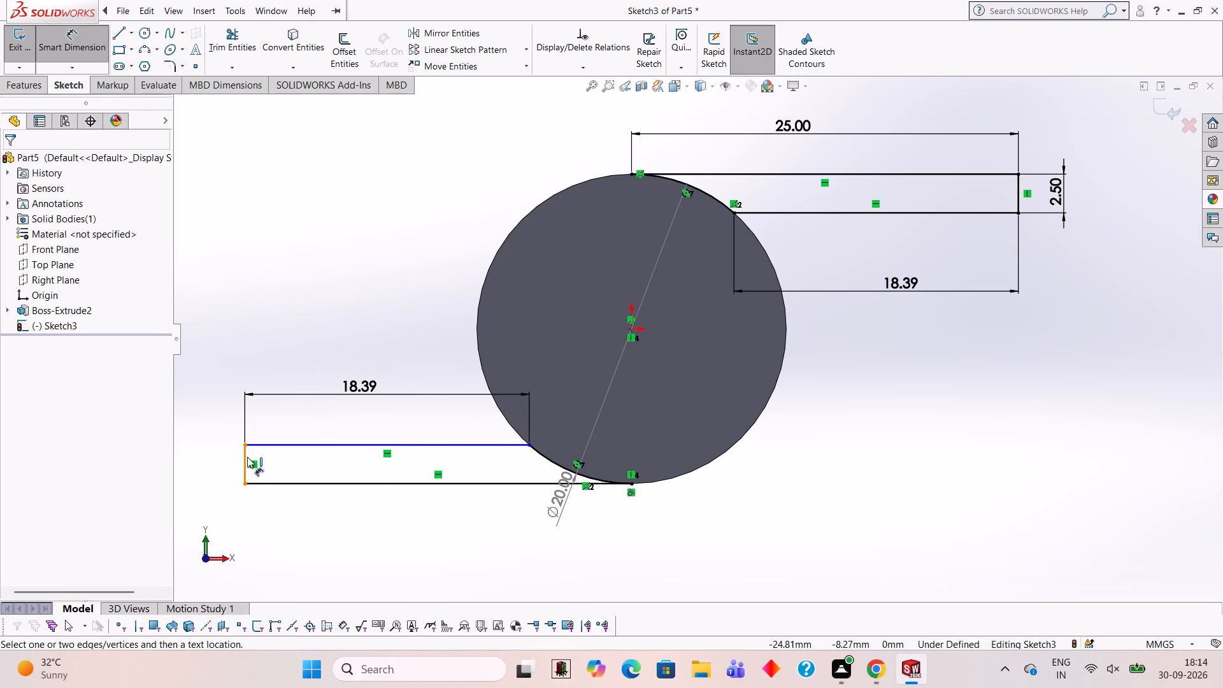
click(244, 455)
click(219, 456)
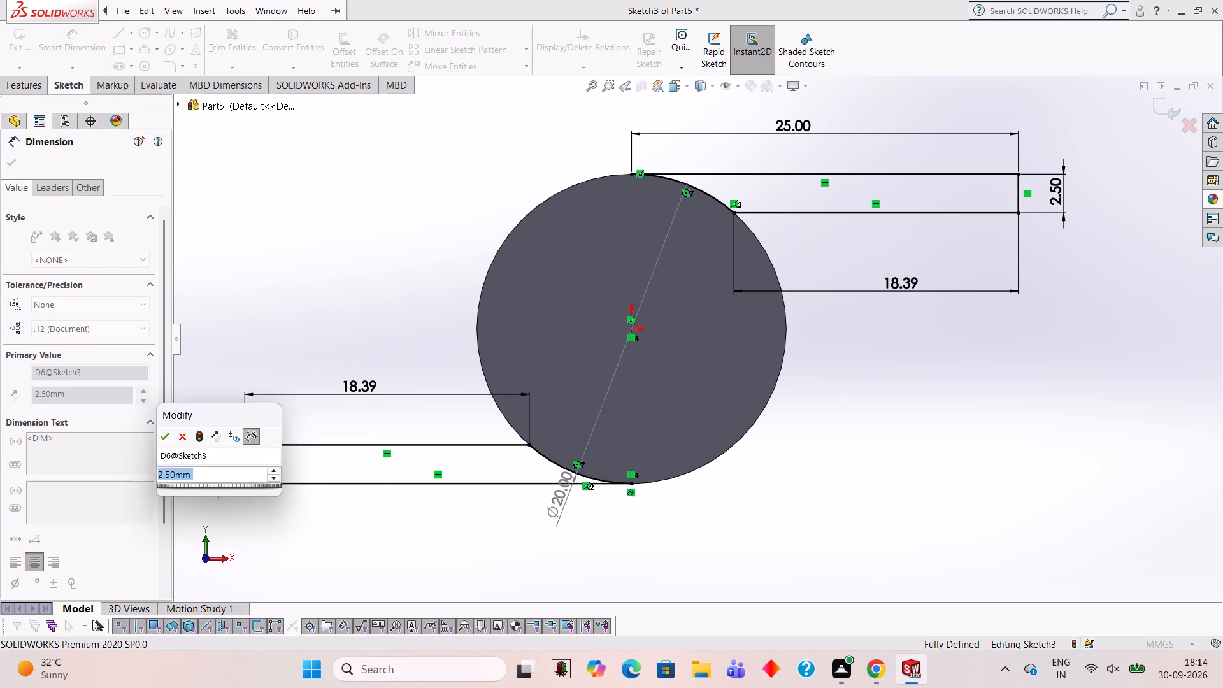
click(166, 435)
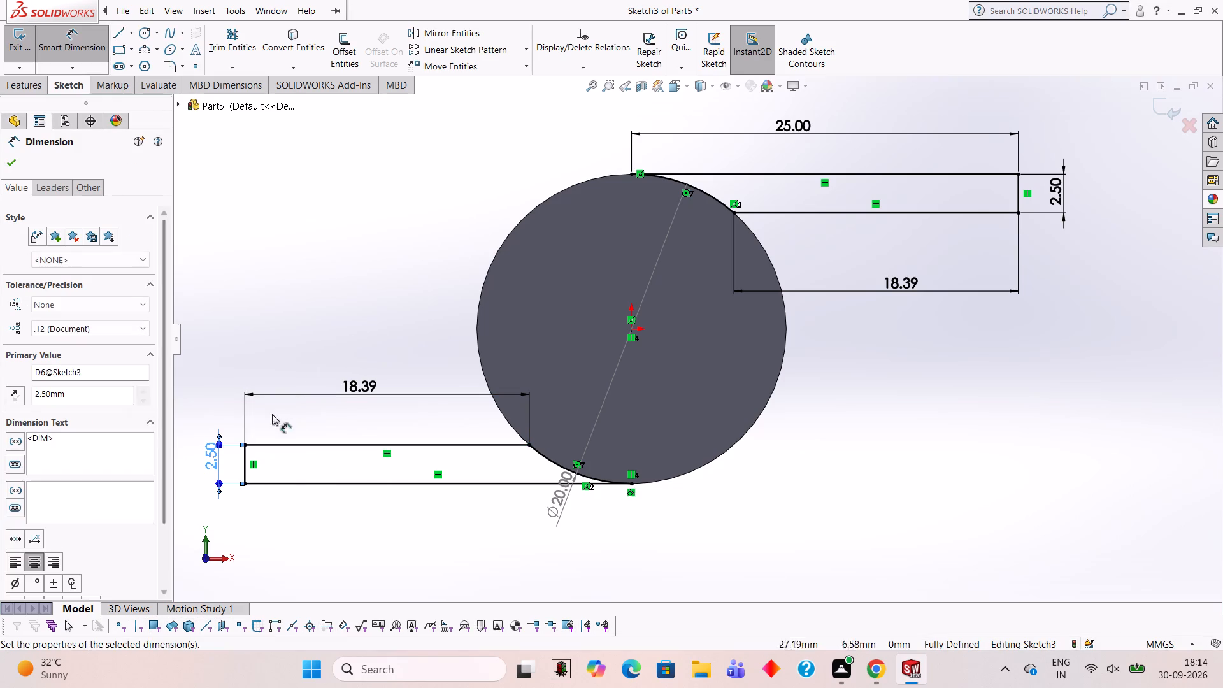
click(353, 322)
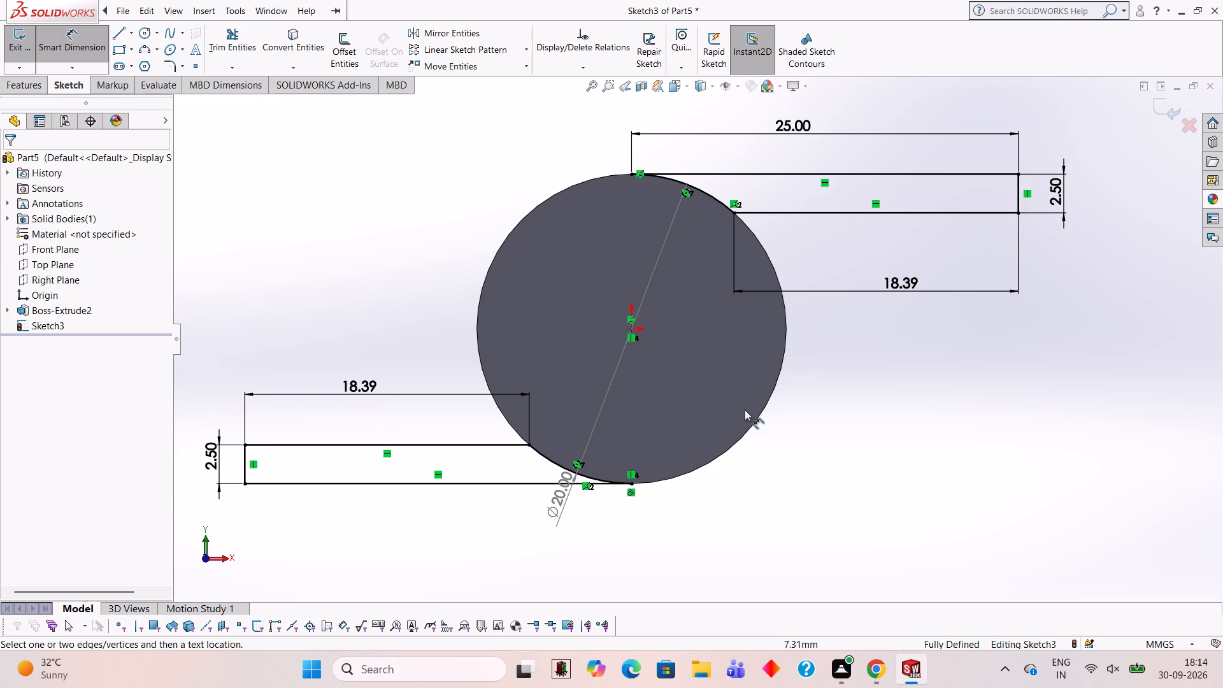
Extrude both arm profiles 20 mm blind in the reversed direction, along the cylinder, with the result merged.
middle_drag(854, 357, 858, 417)
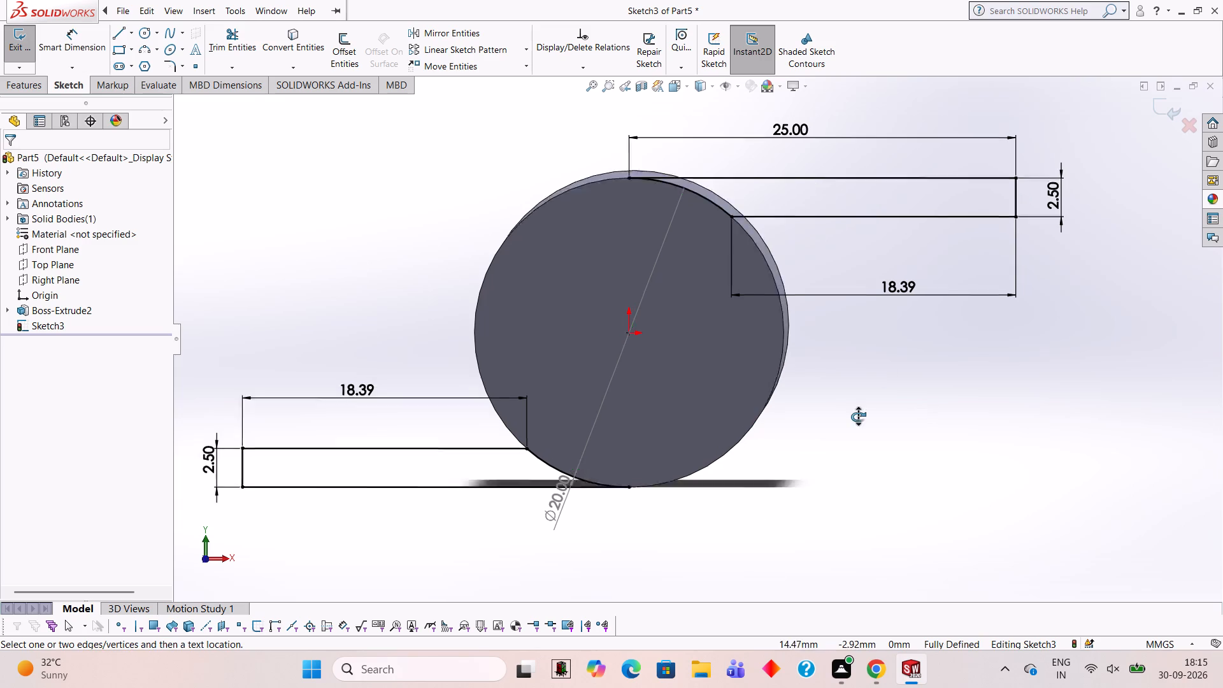
middle_drag(858, 417, 864, 464)
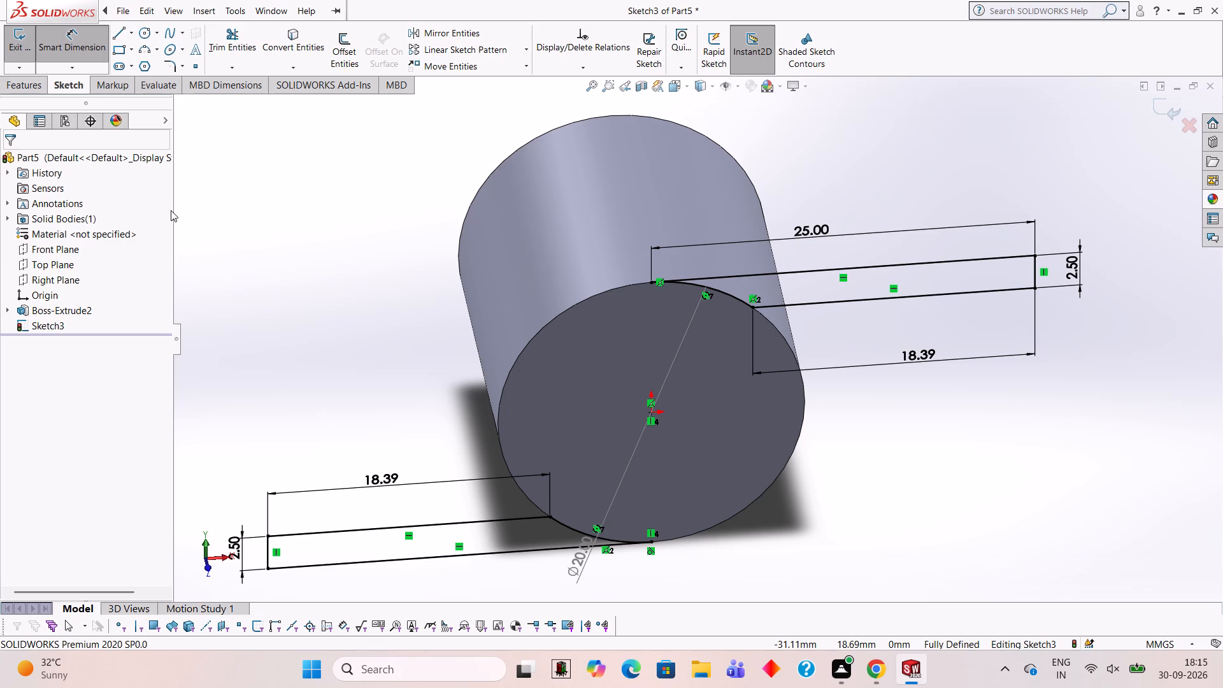
click(33, 85)
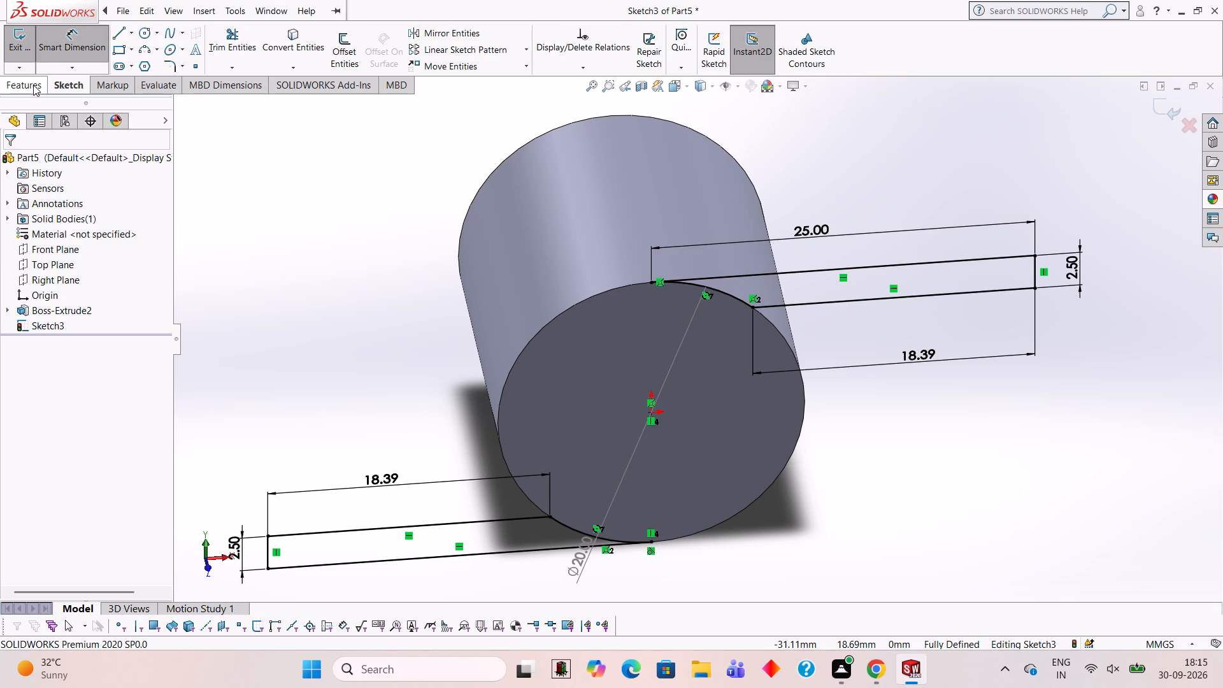
click(38, 44)
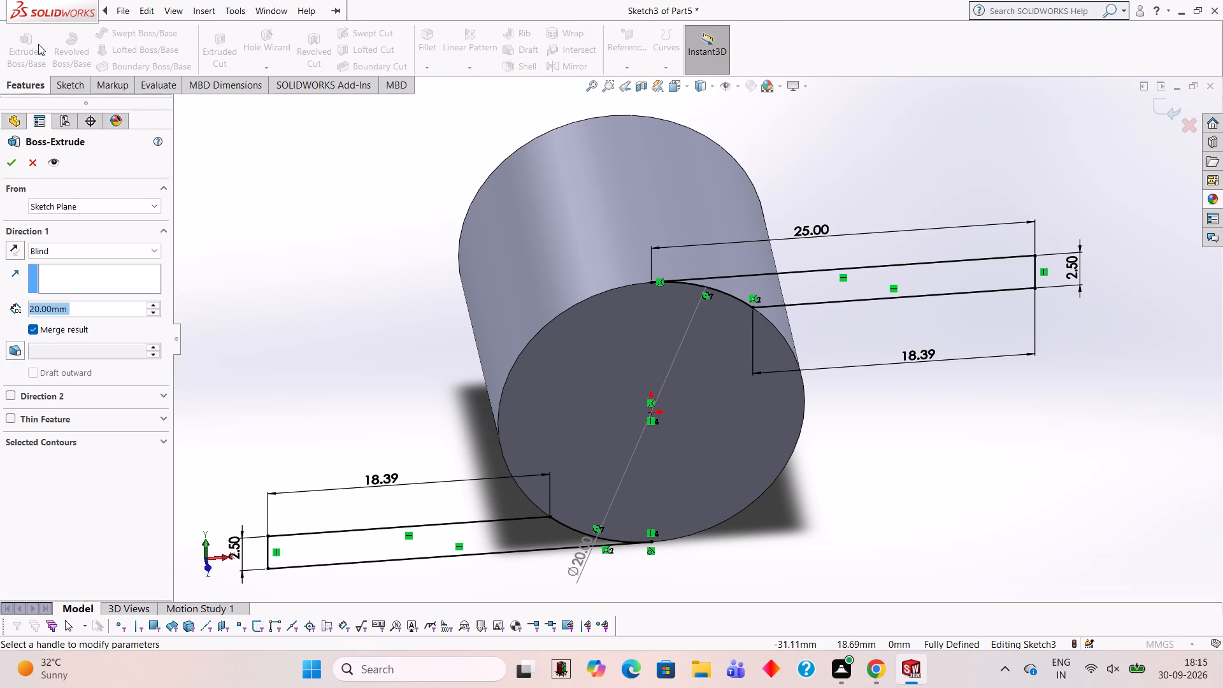
click(13, 252)
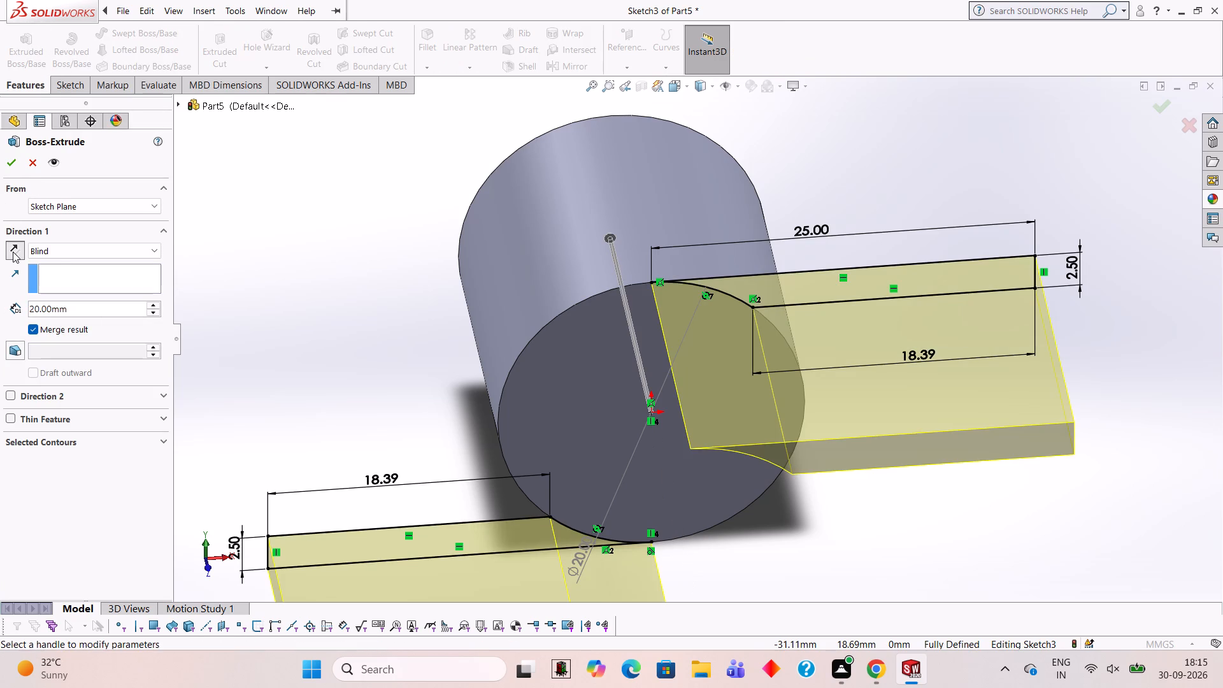
click(18, 168)
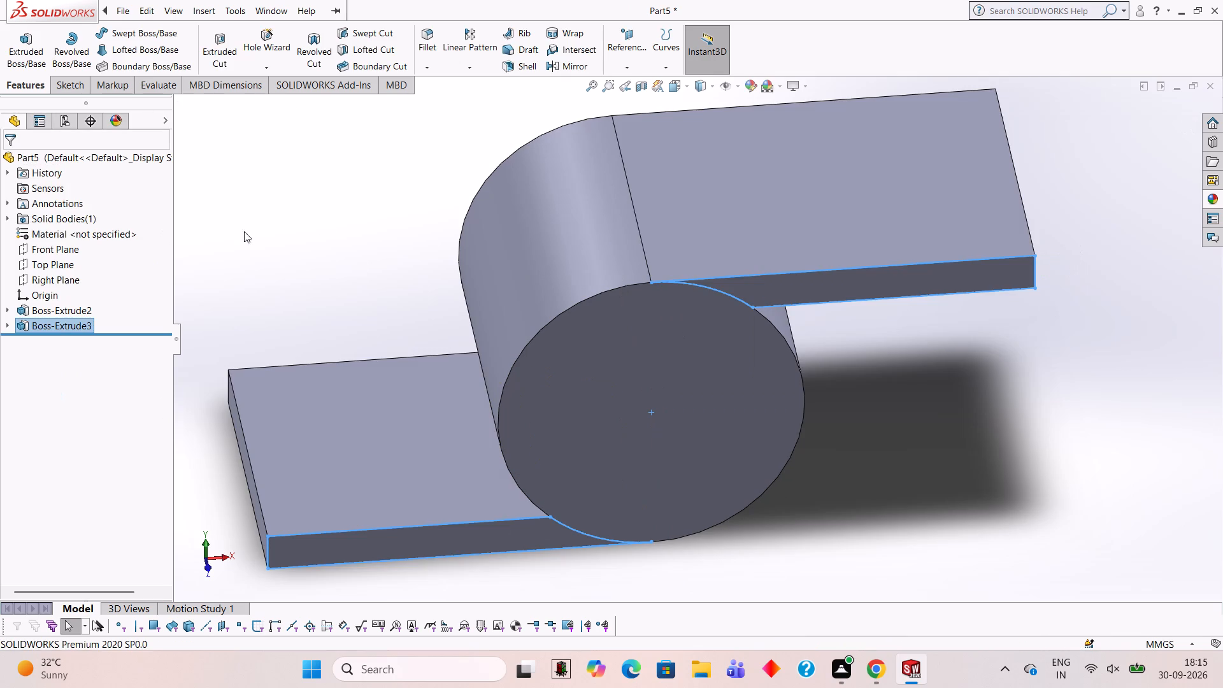
Examine the extruded arms and their junctions with the cylinder from several angles.
click(328, 216)
scroll(532, 311, up, 2)
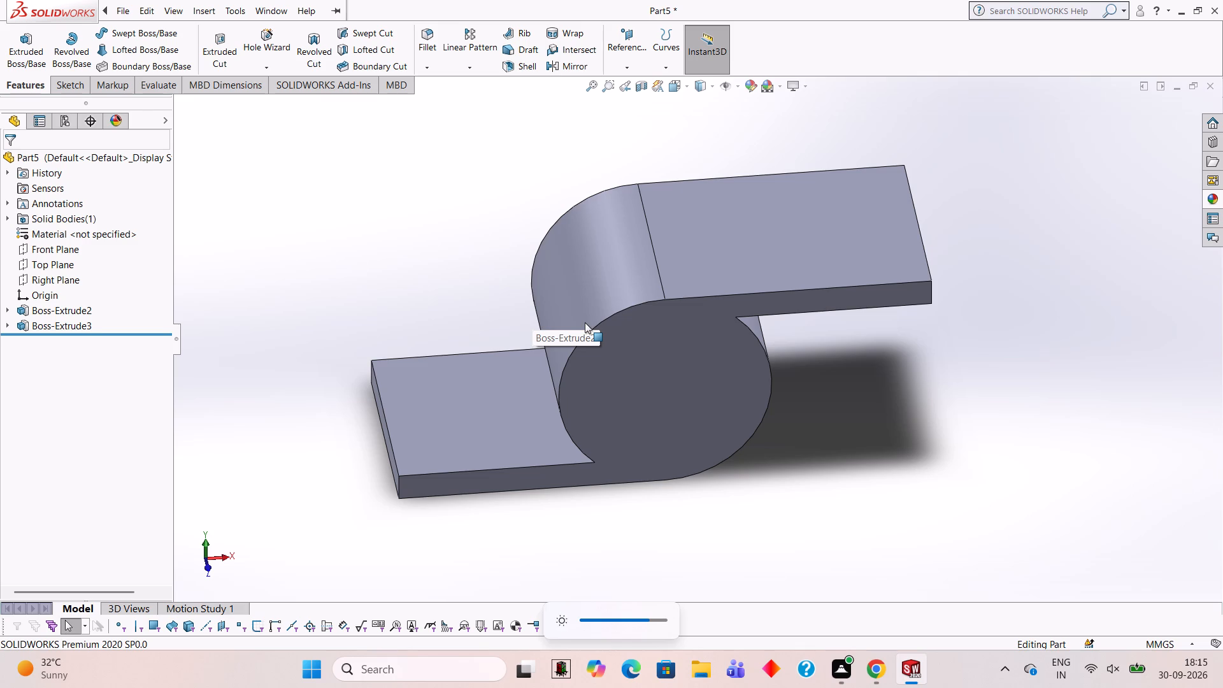
scroll(595, 349, down, 1)
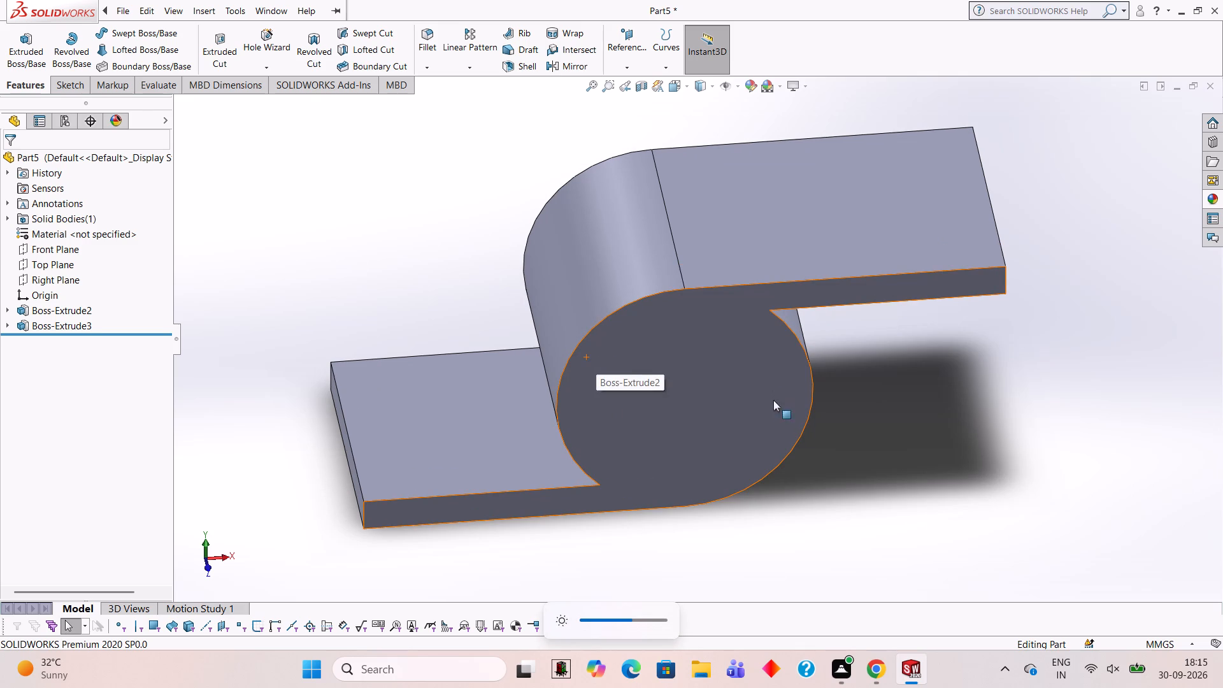
middle_drag(881, 403, 879, 369)
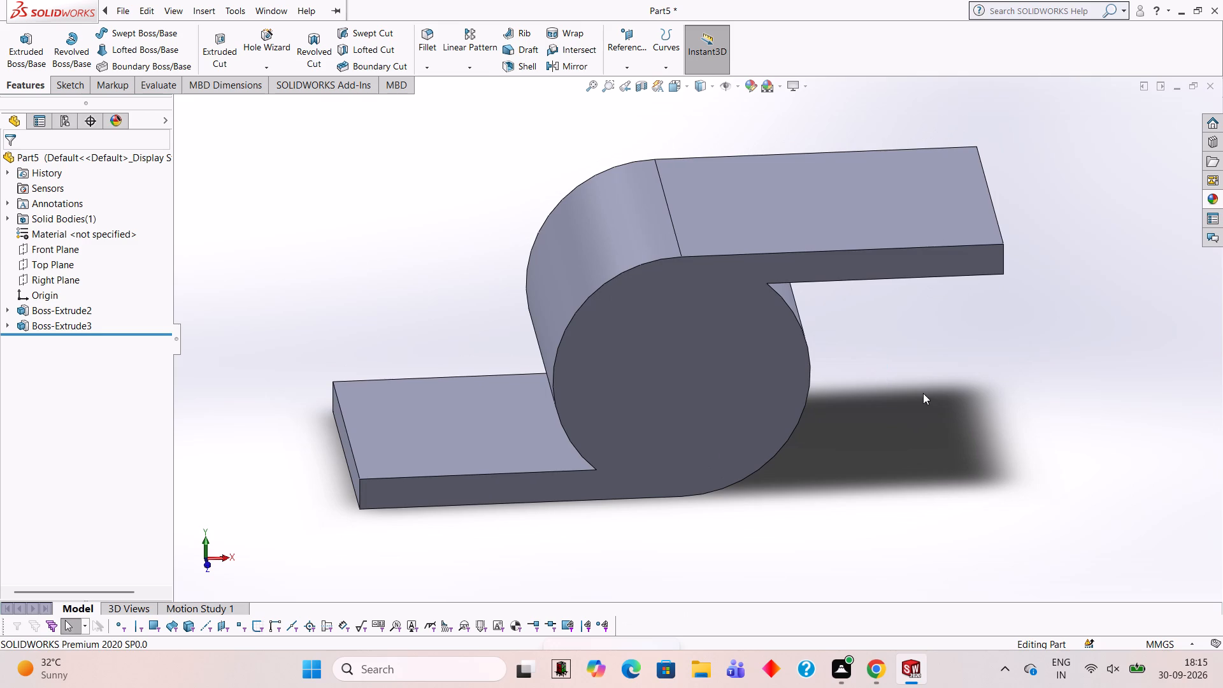
scroll(923, 393, up, 1)
middle_drag(923, 393, 912, 339)
scroll(923, 393, down, 1)
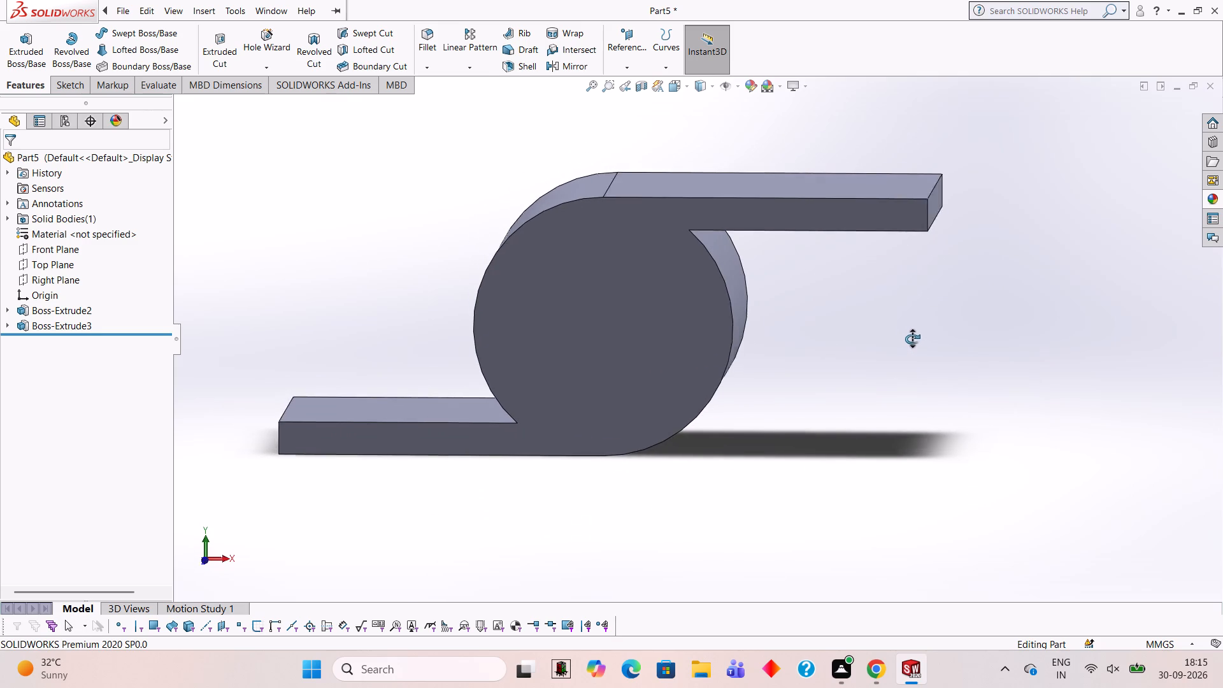
middle_drag(912, 339, 913, 338)
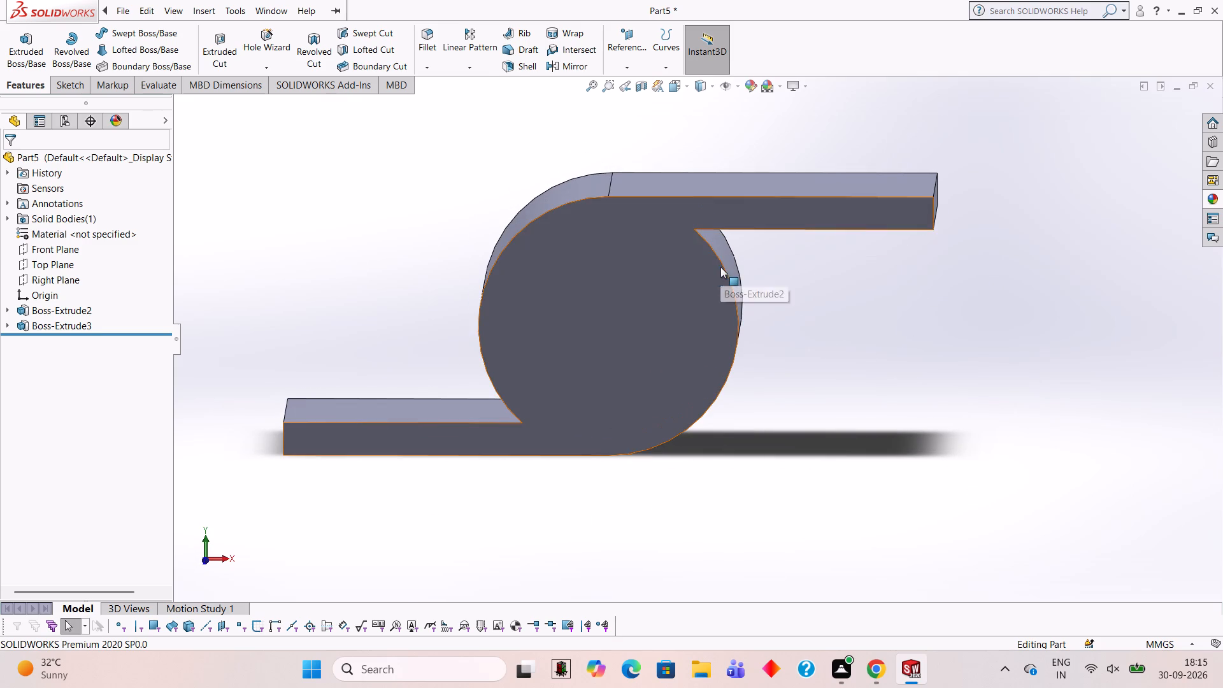
Start a sketch on the part's front face and draw a 20 mm diameter circle centred on the origin.
click(70, 83)
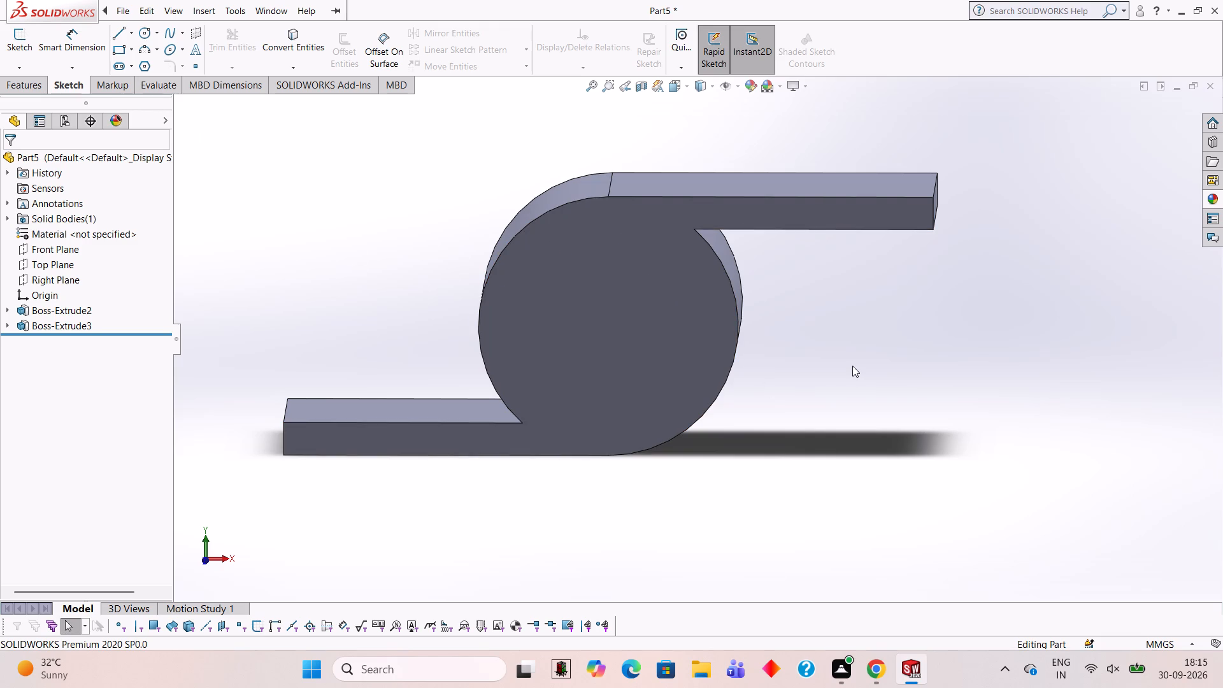
click(578, 312)
click(631, 278)
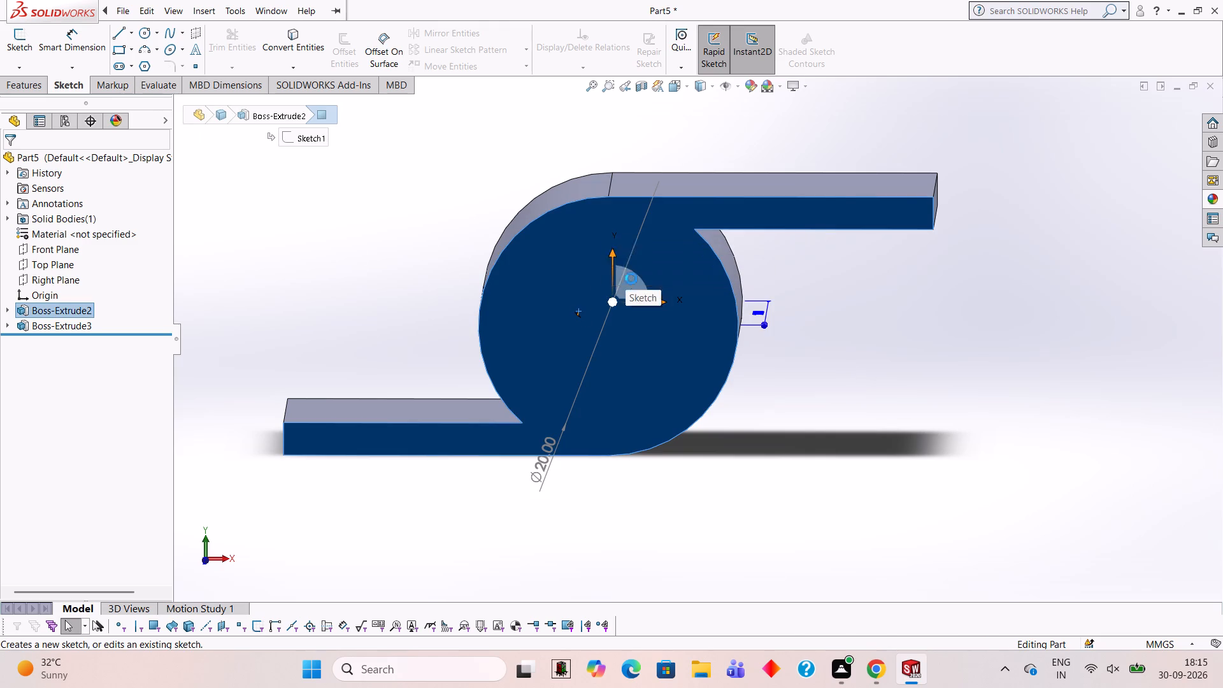
key(ctrl+8)
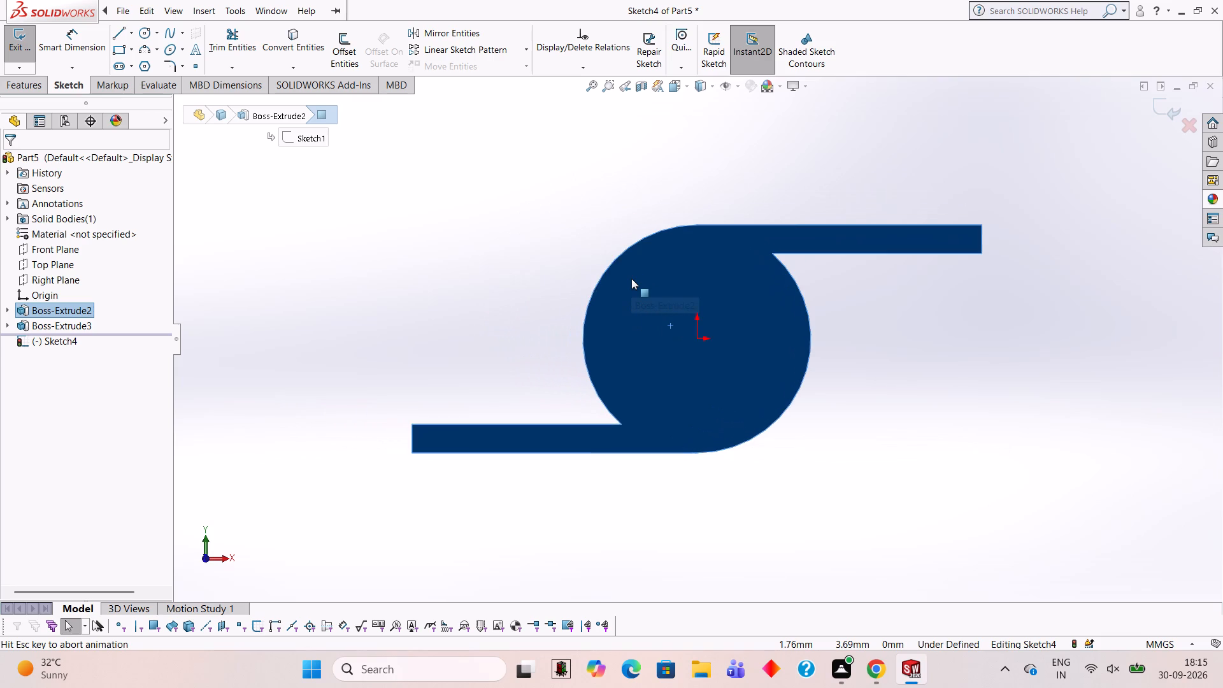
scroll(757, 350, down, 2)
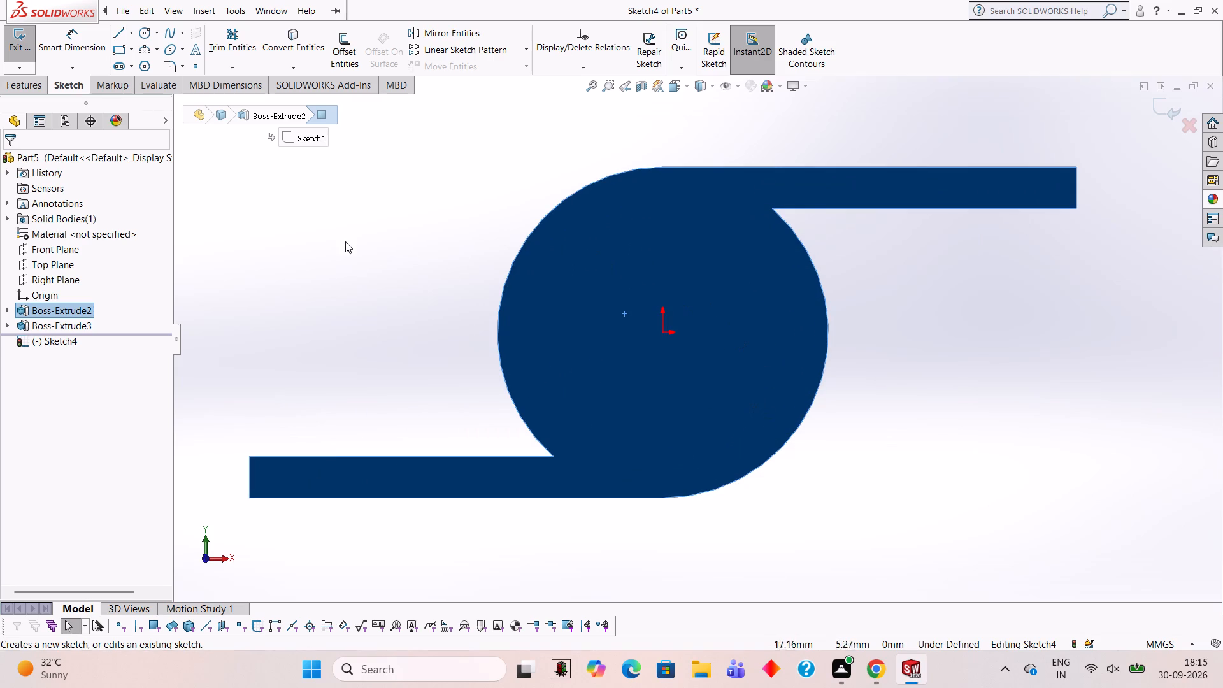
click(141, 27)
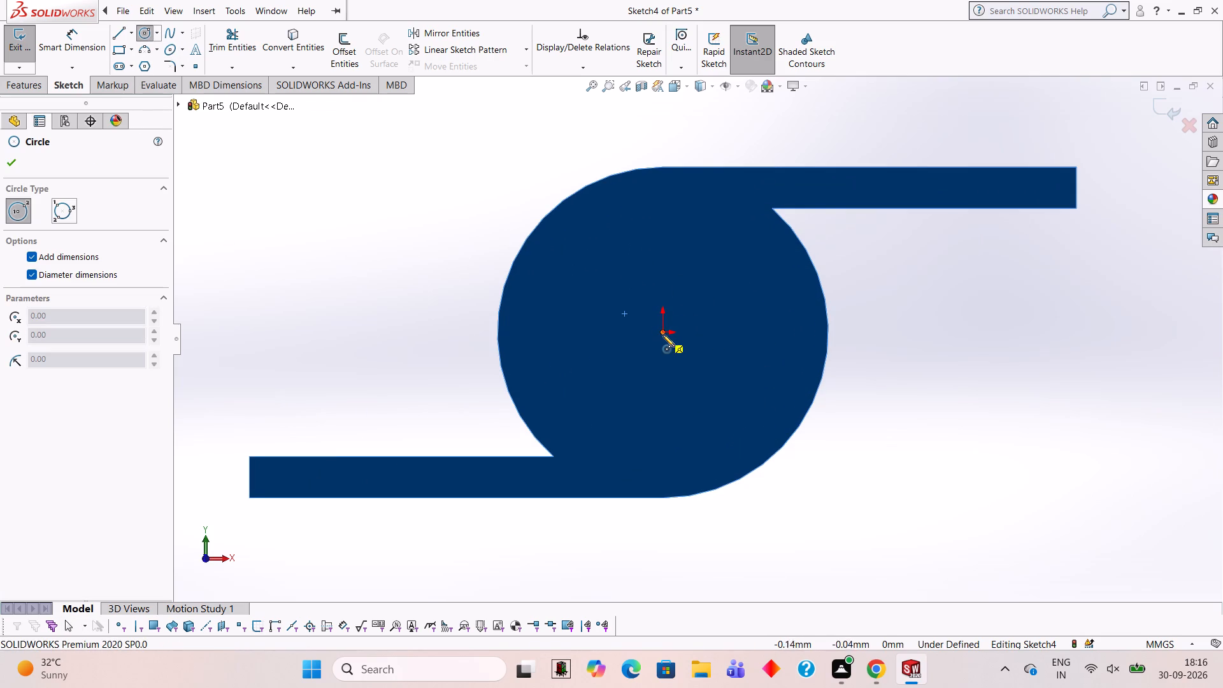
click(664, 335)
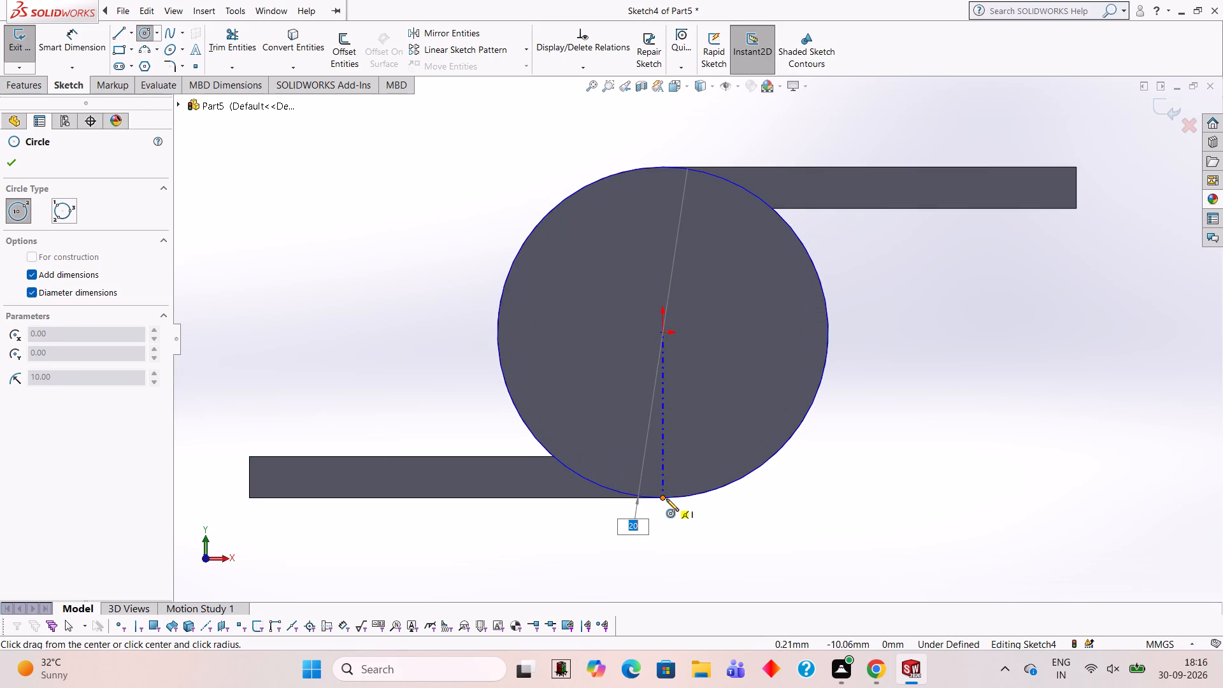
text(20)
key(Return)
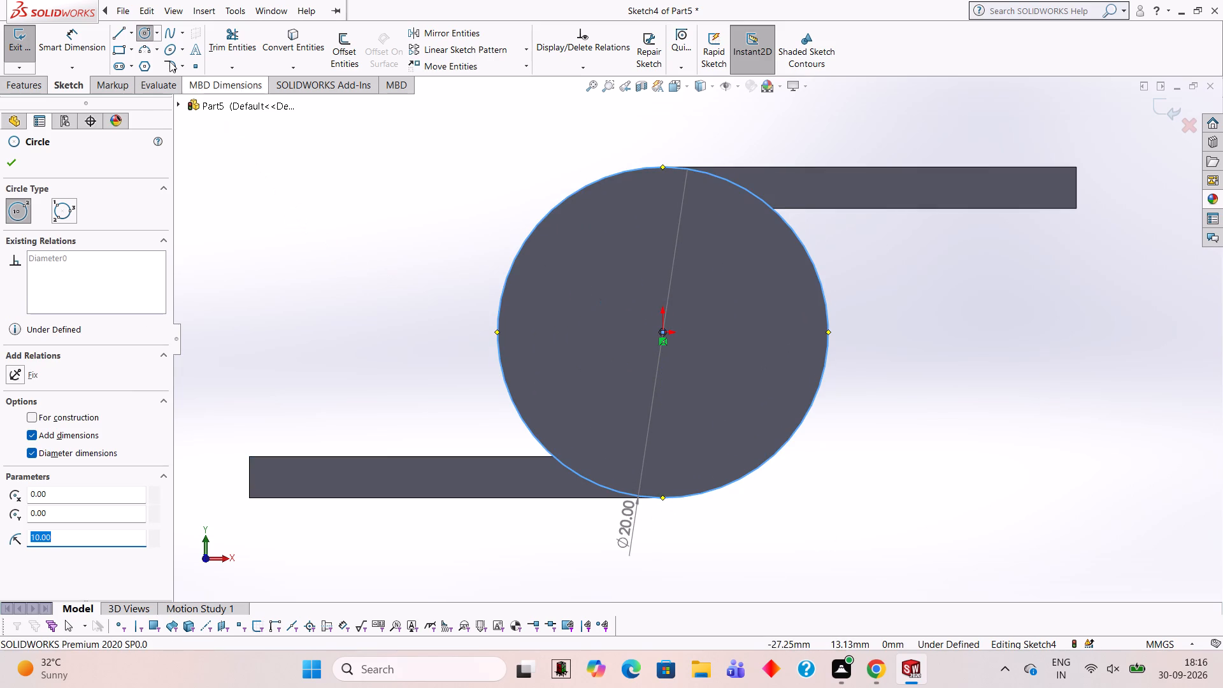
click(368, 143)
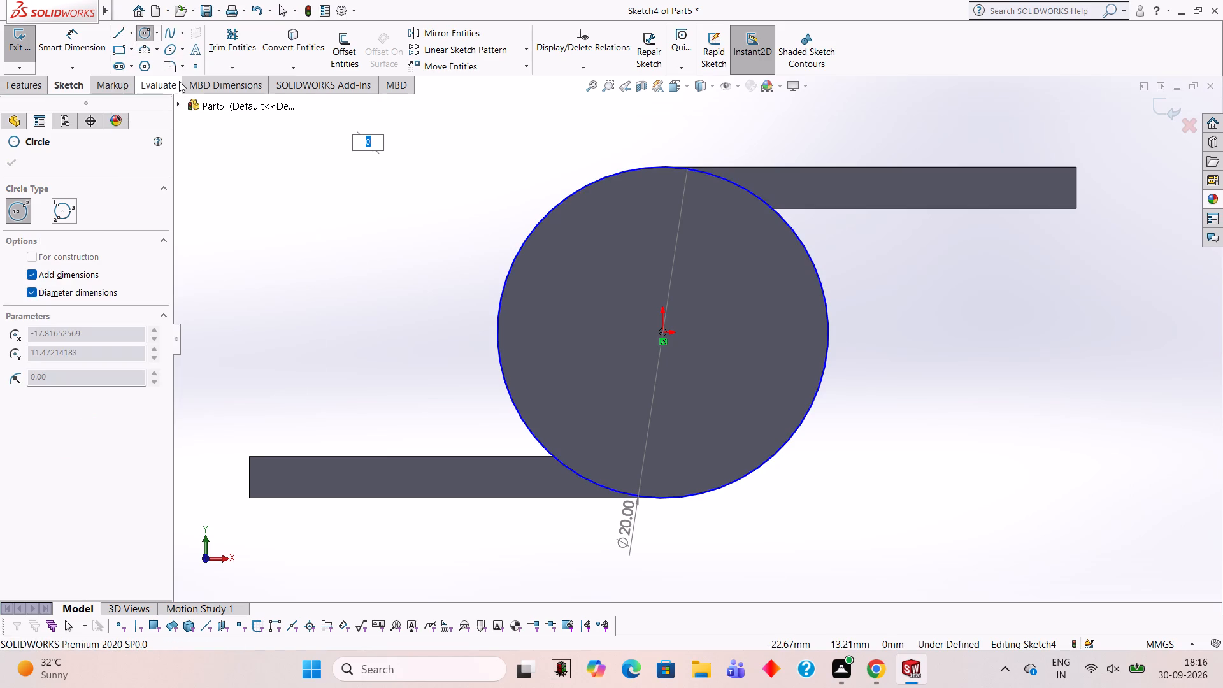
key(Escape)
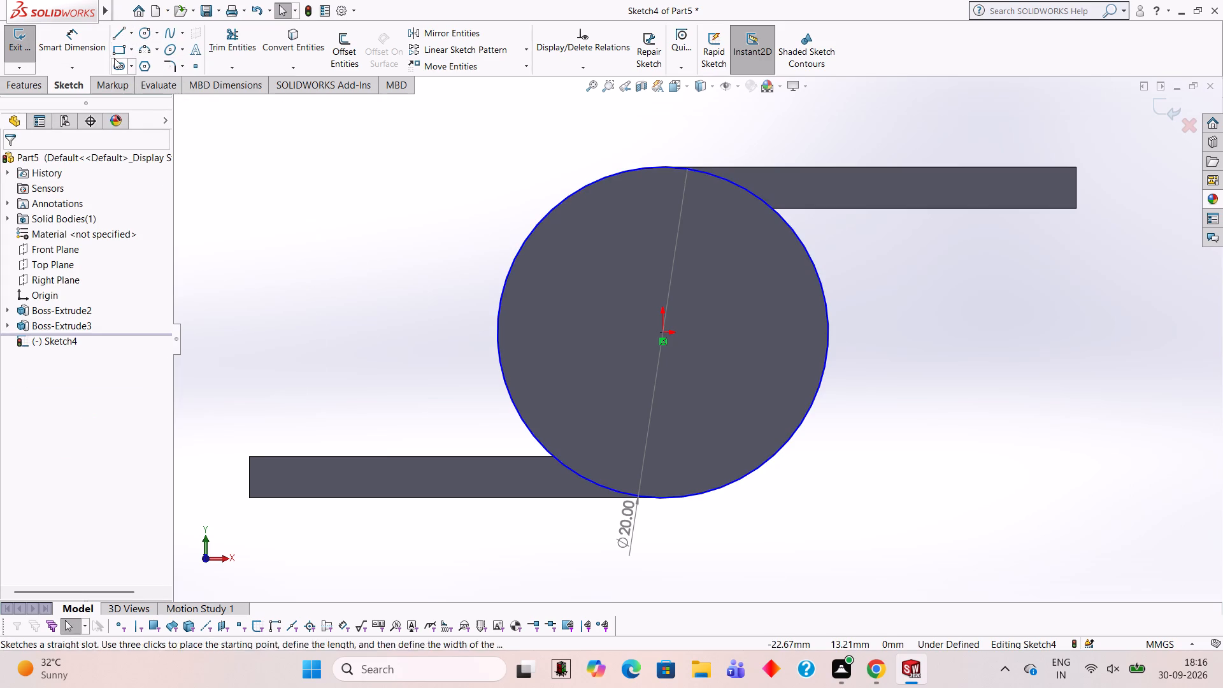
Draw a horizontal line along the upper arm's lower edge, from the circle to the arm's free end.
click(115, 33)
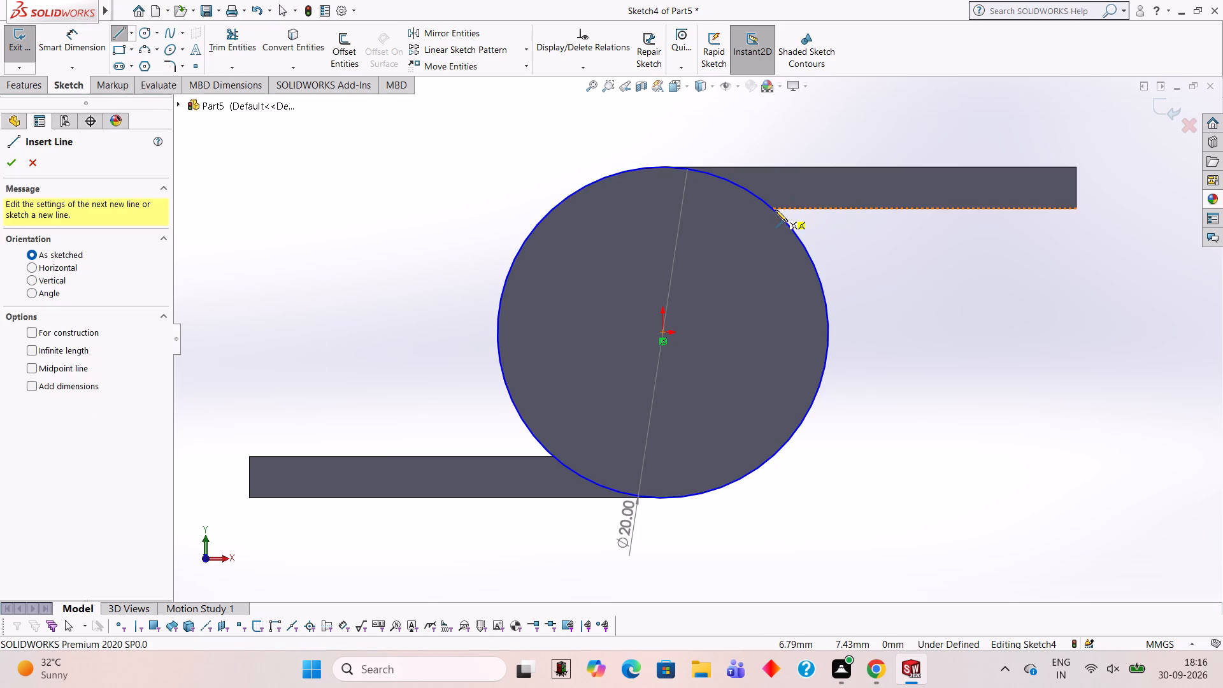
click(773, 208)
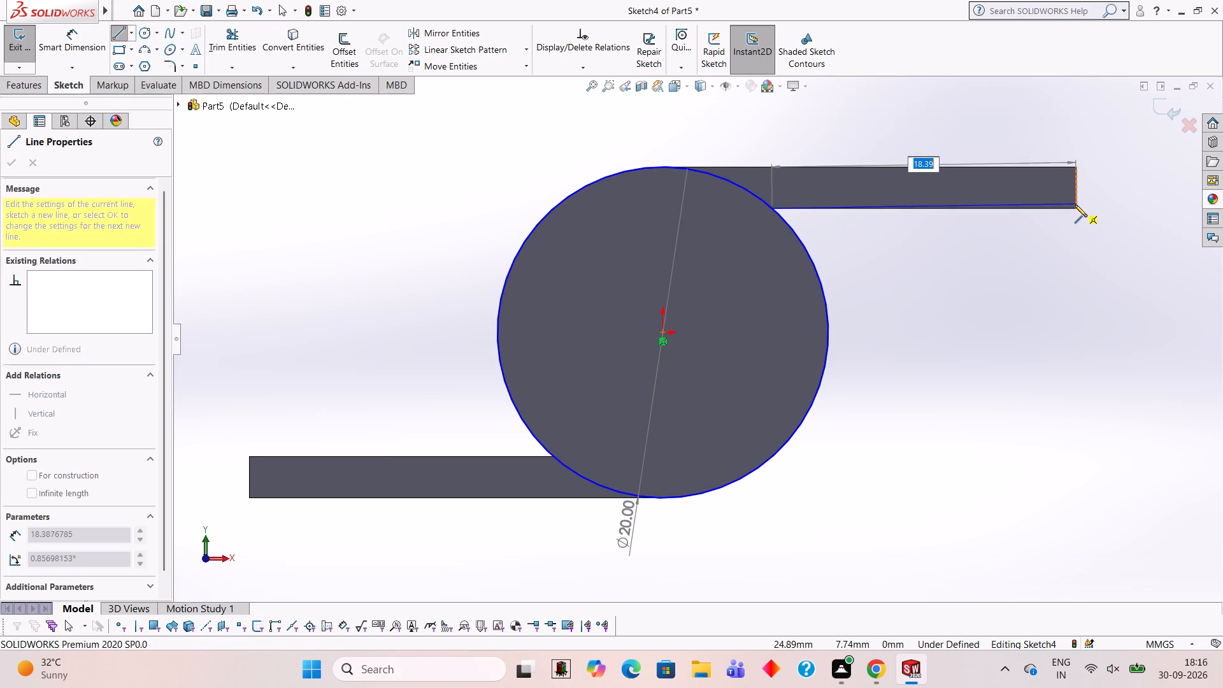
click(1075, 206)
key(Escape)
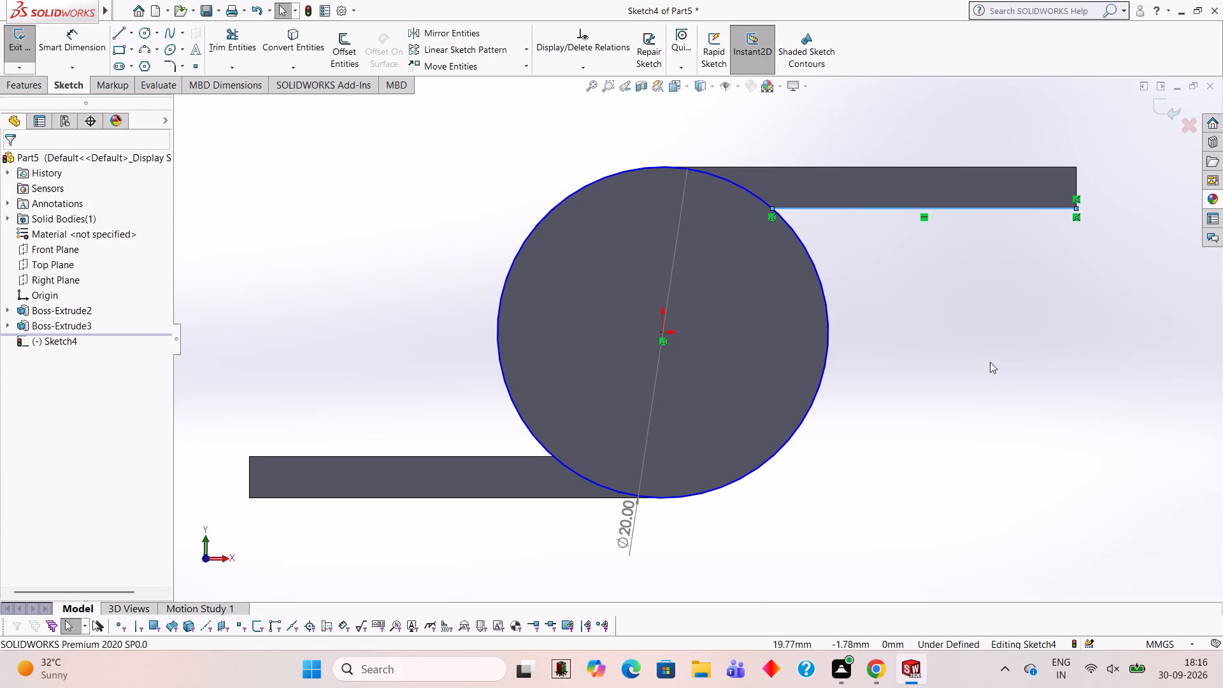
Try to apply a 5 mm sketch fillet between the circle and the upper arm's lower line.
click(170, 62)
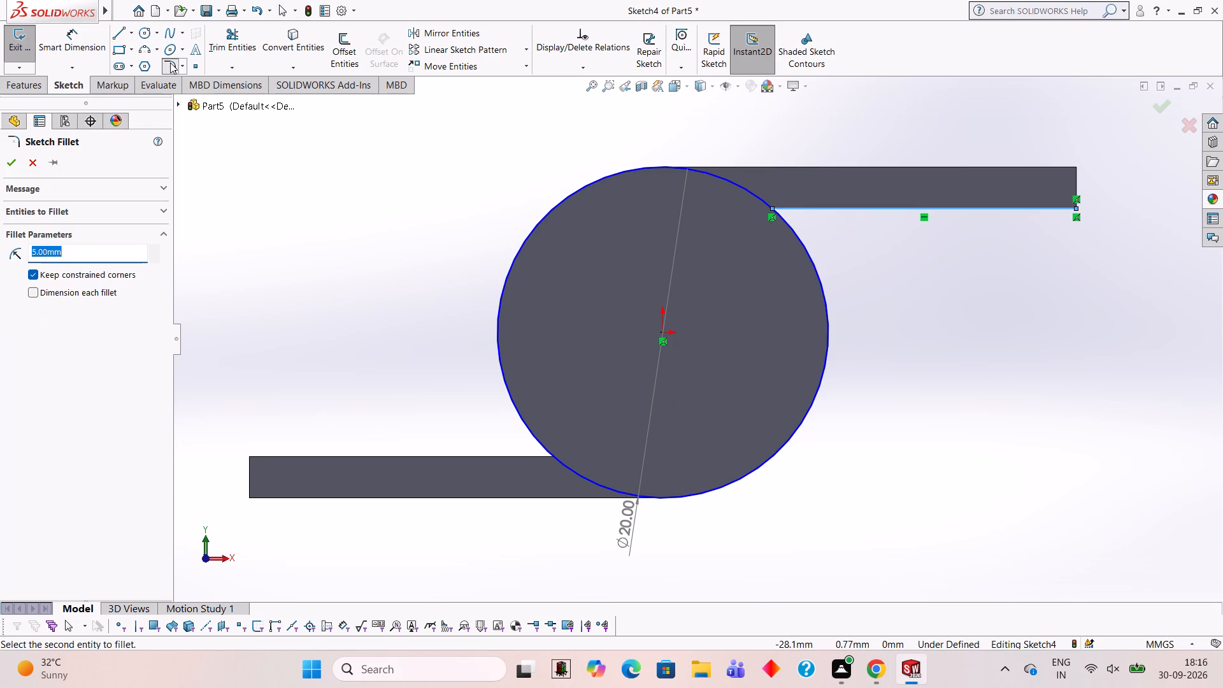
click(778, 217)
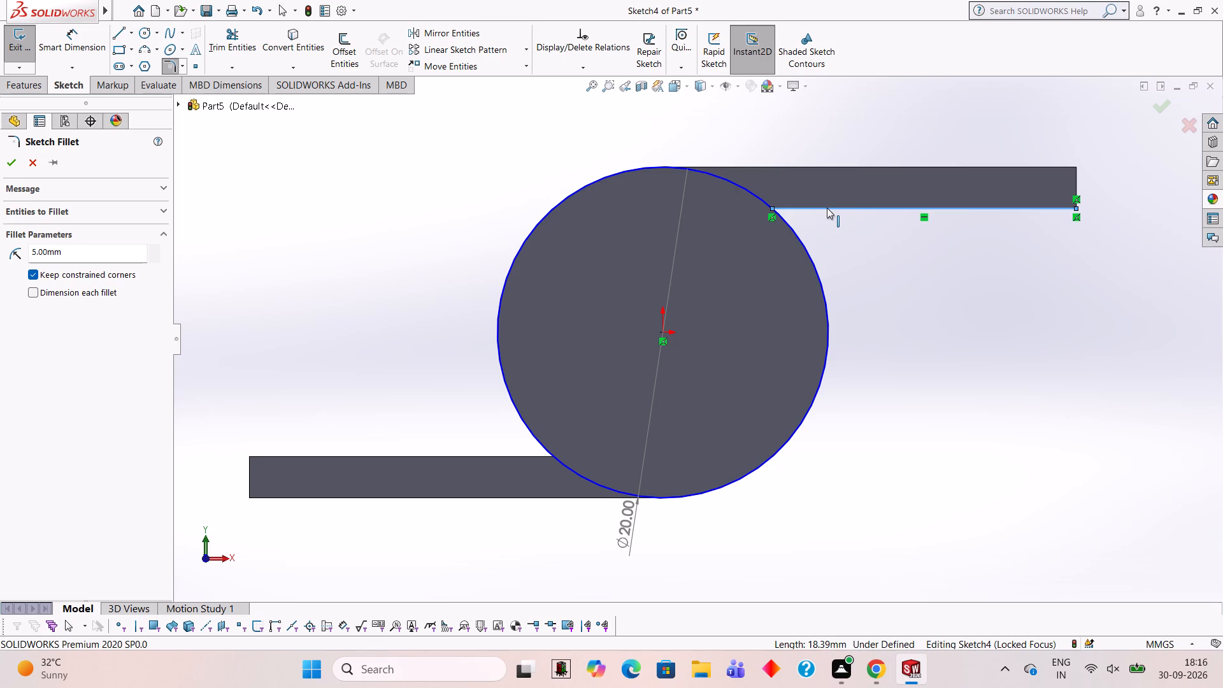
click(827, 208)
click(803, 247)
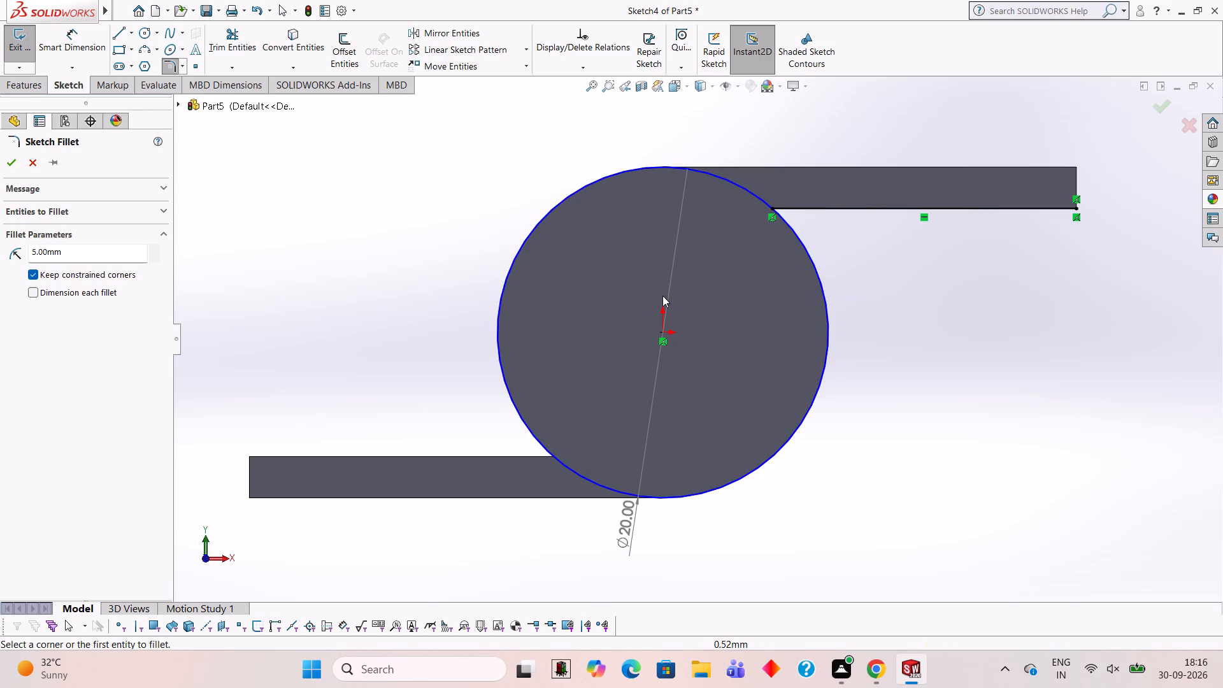
Trace the lower arm with connected lines along its upper edge, free end and bottom edge to the circle's bottom tangent point.
click(115, 36)
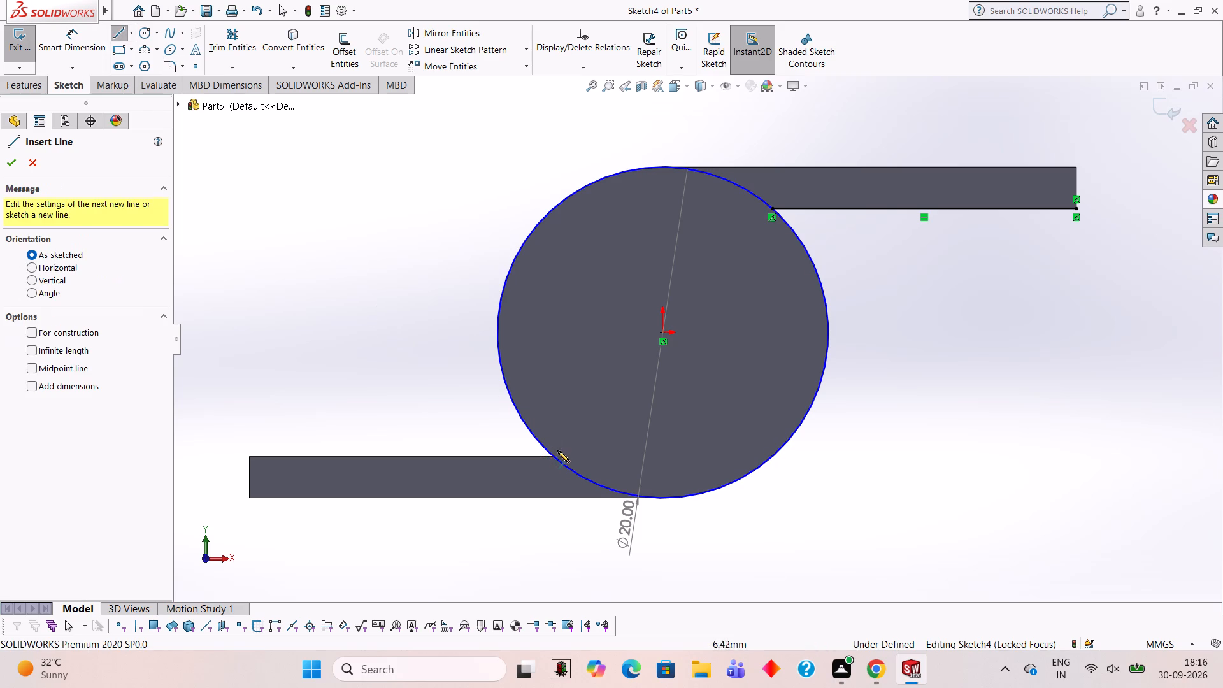
click(552, 458)
click(247, 455)
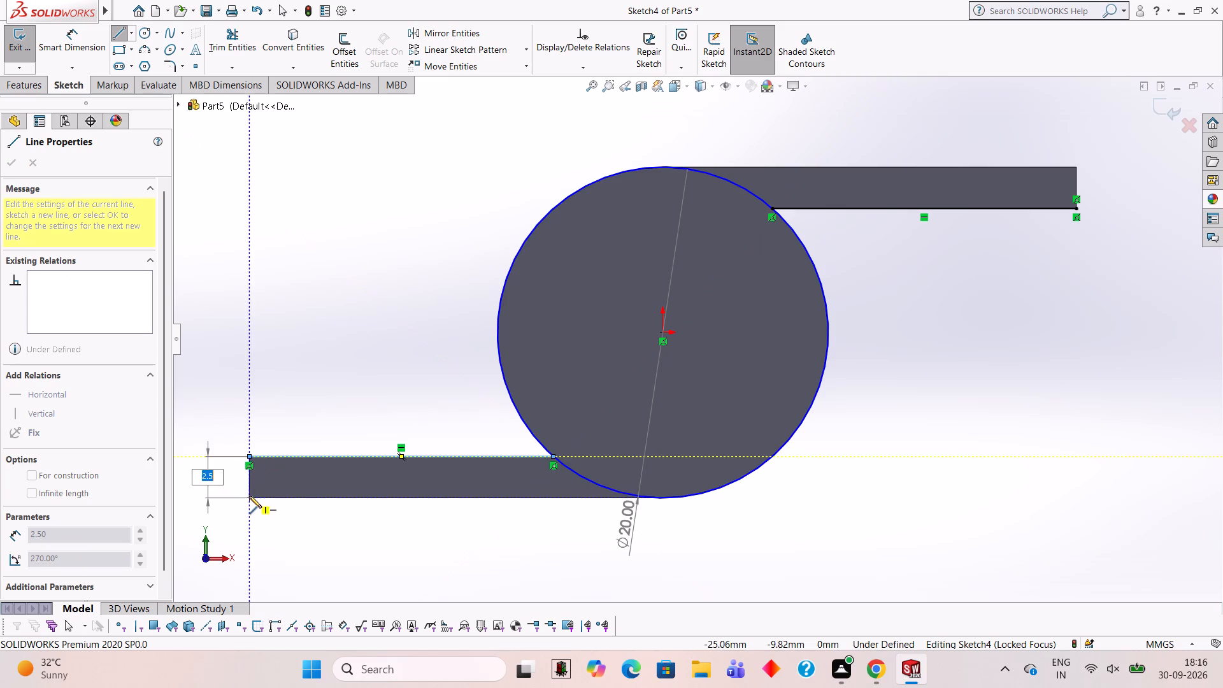
click(250, 497)
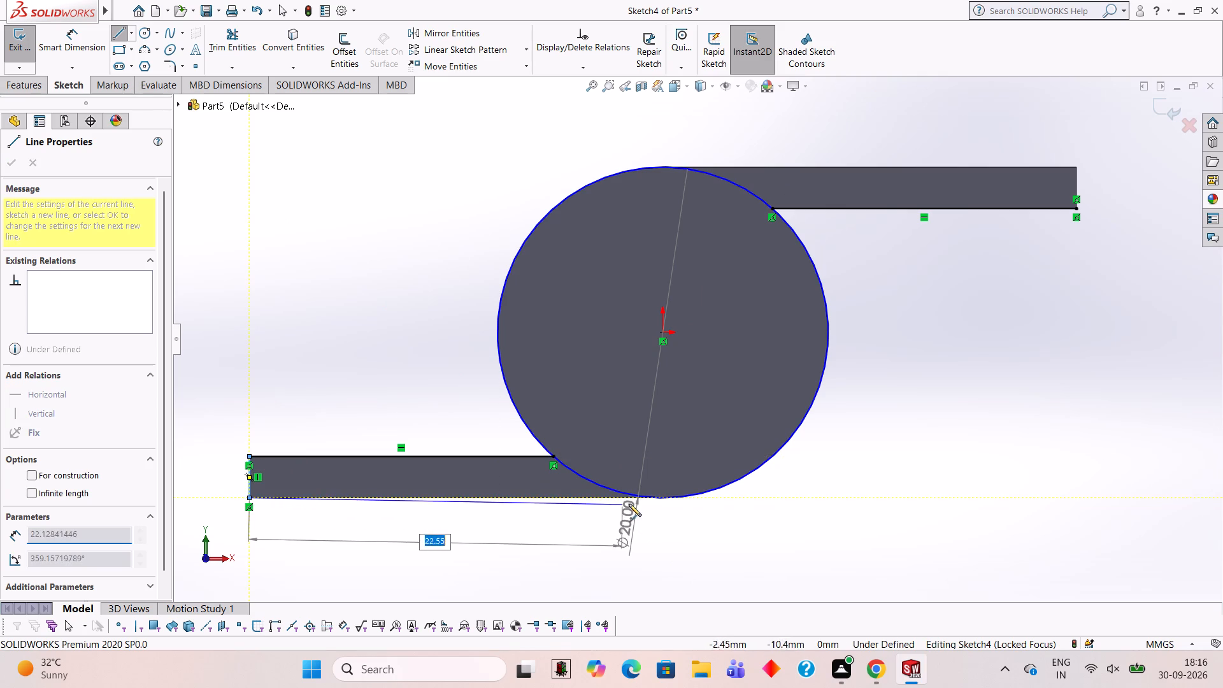
click(665, 497)
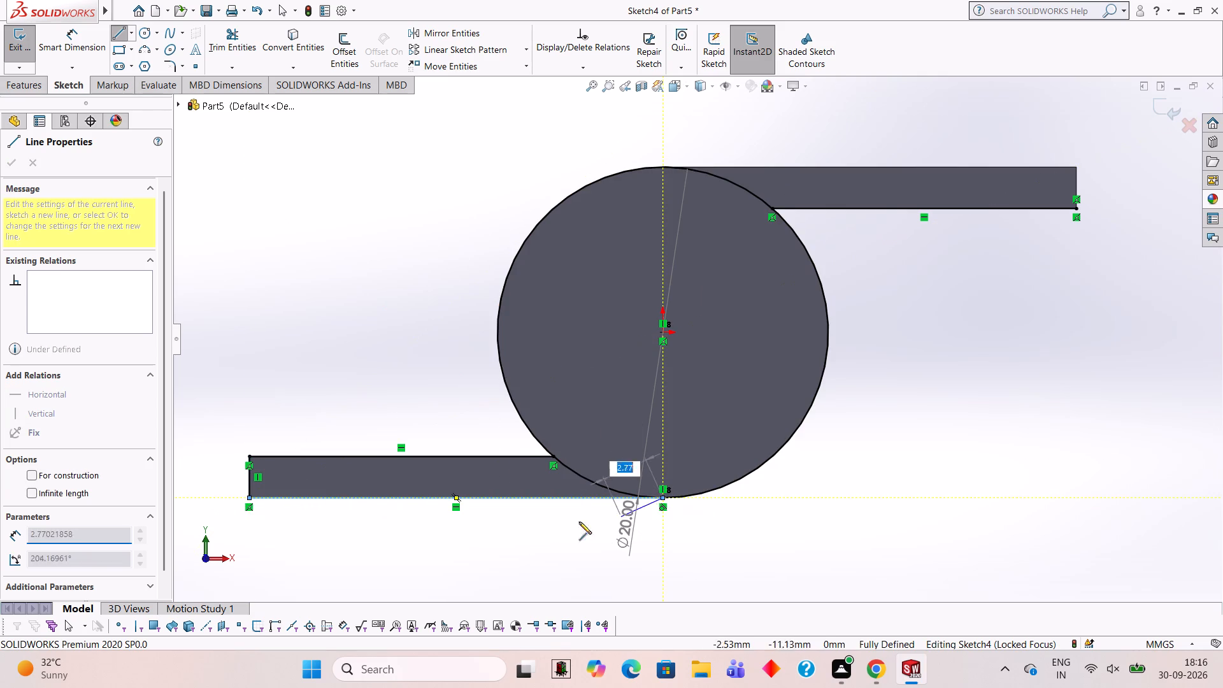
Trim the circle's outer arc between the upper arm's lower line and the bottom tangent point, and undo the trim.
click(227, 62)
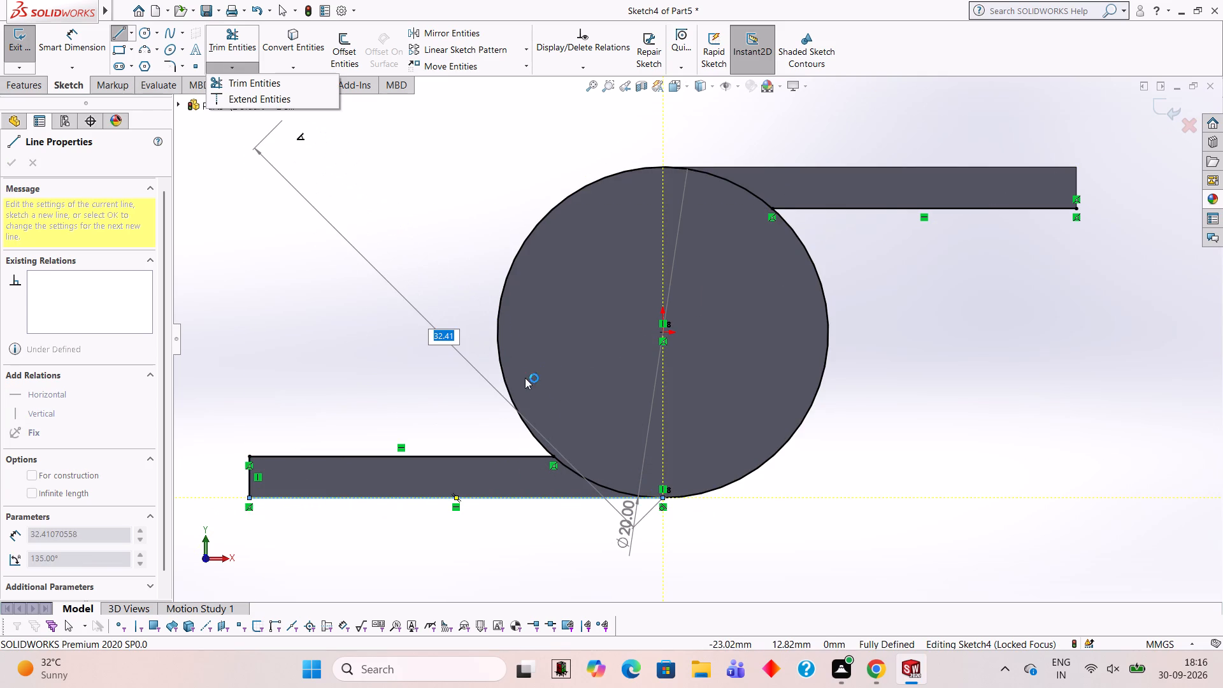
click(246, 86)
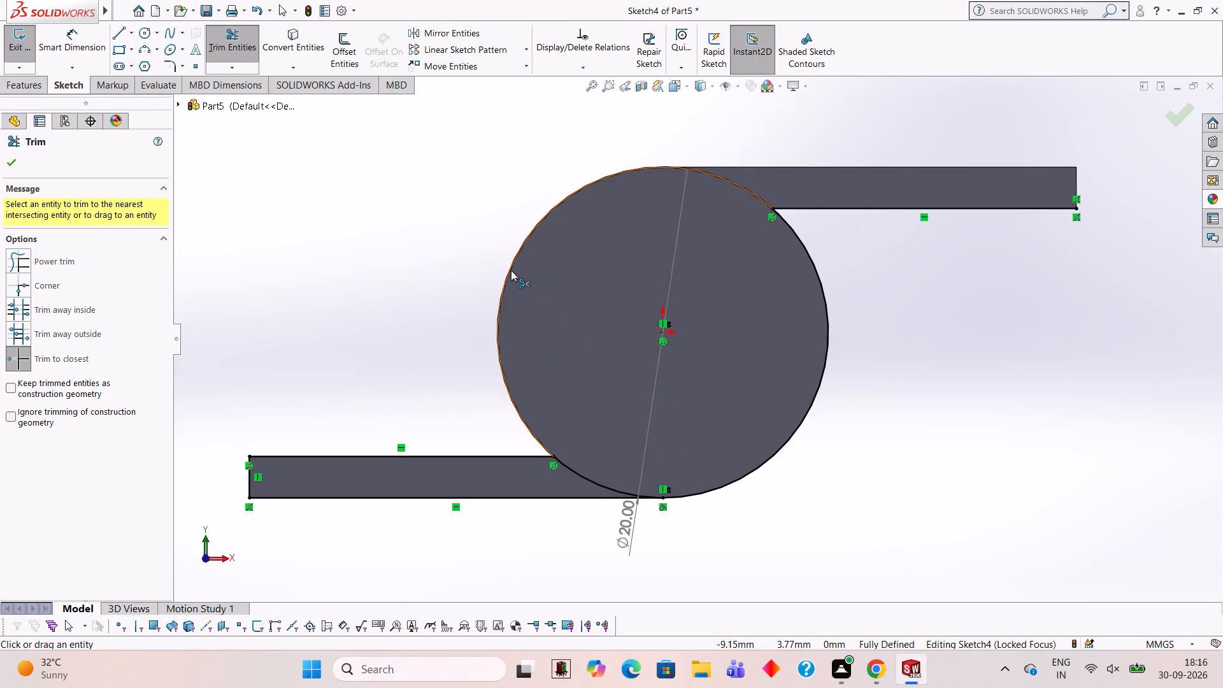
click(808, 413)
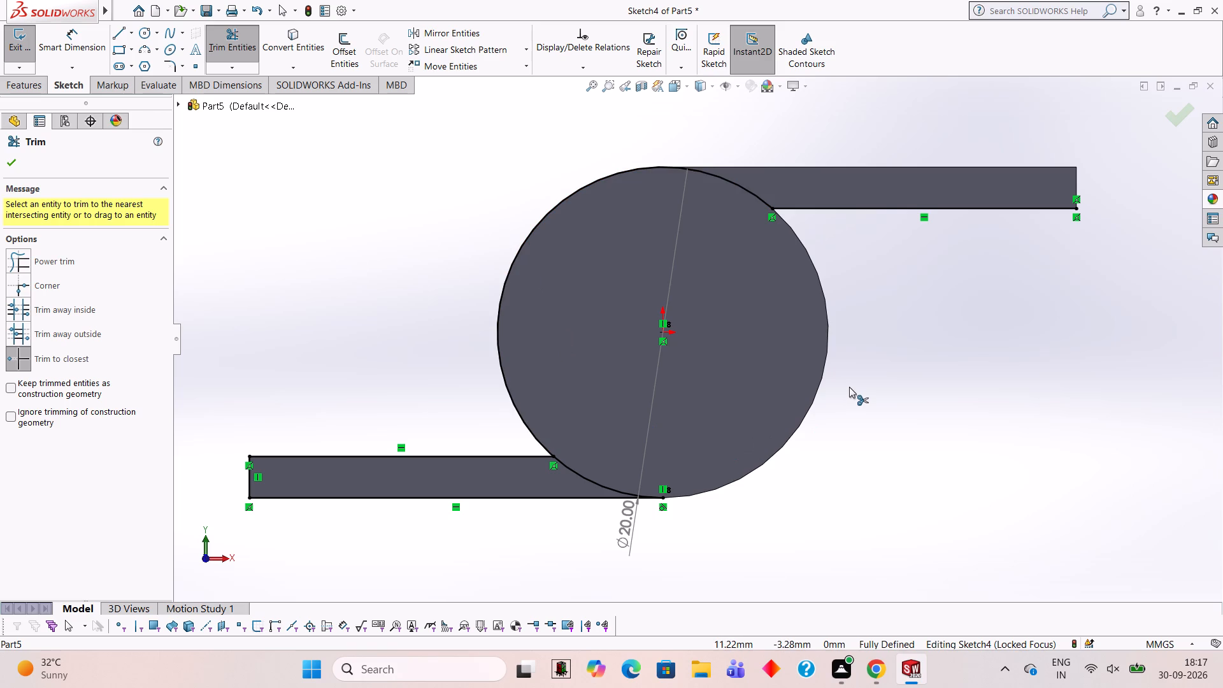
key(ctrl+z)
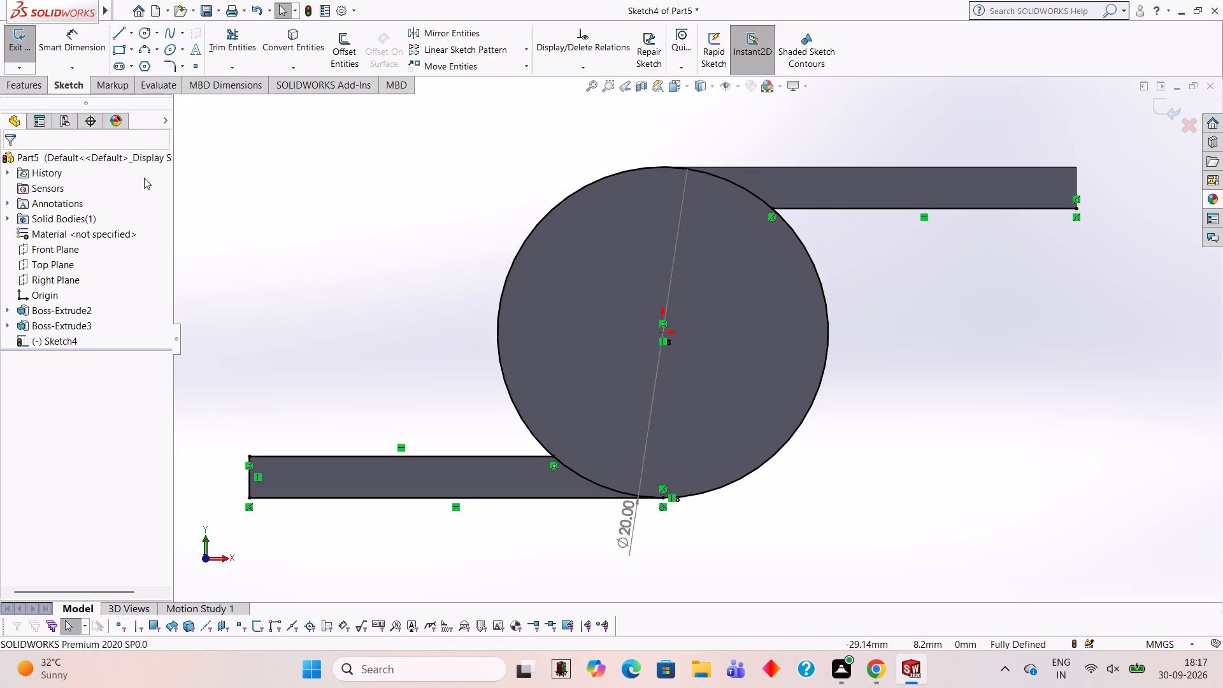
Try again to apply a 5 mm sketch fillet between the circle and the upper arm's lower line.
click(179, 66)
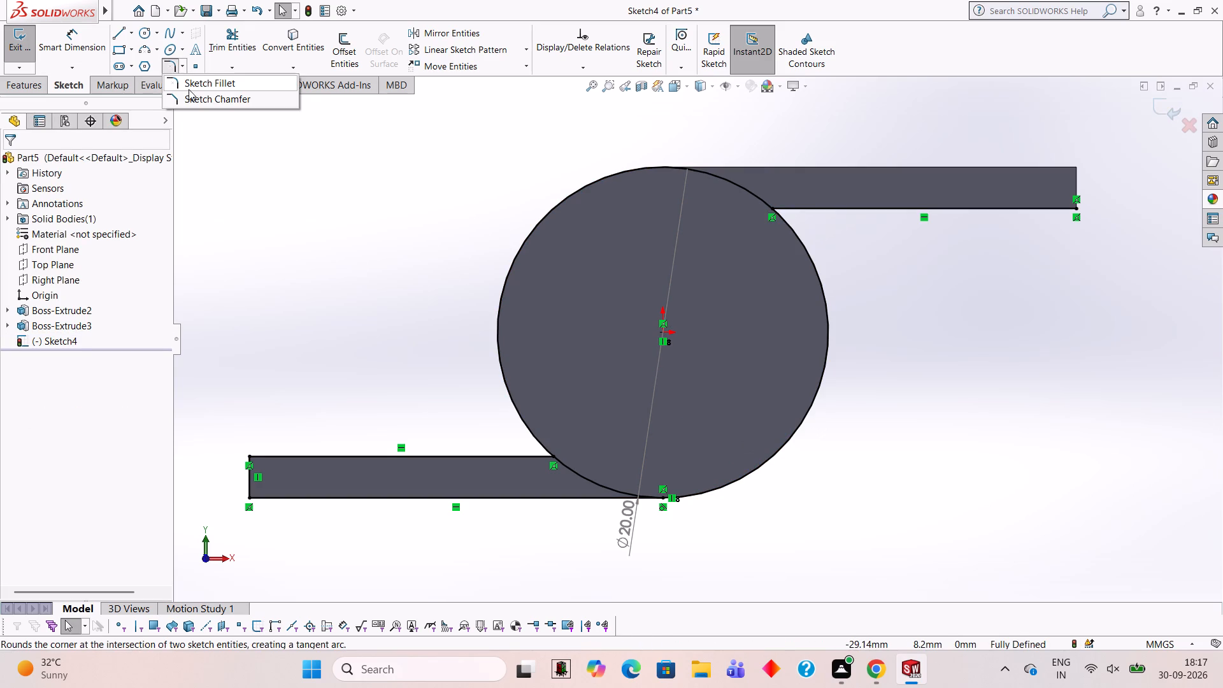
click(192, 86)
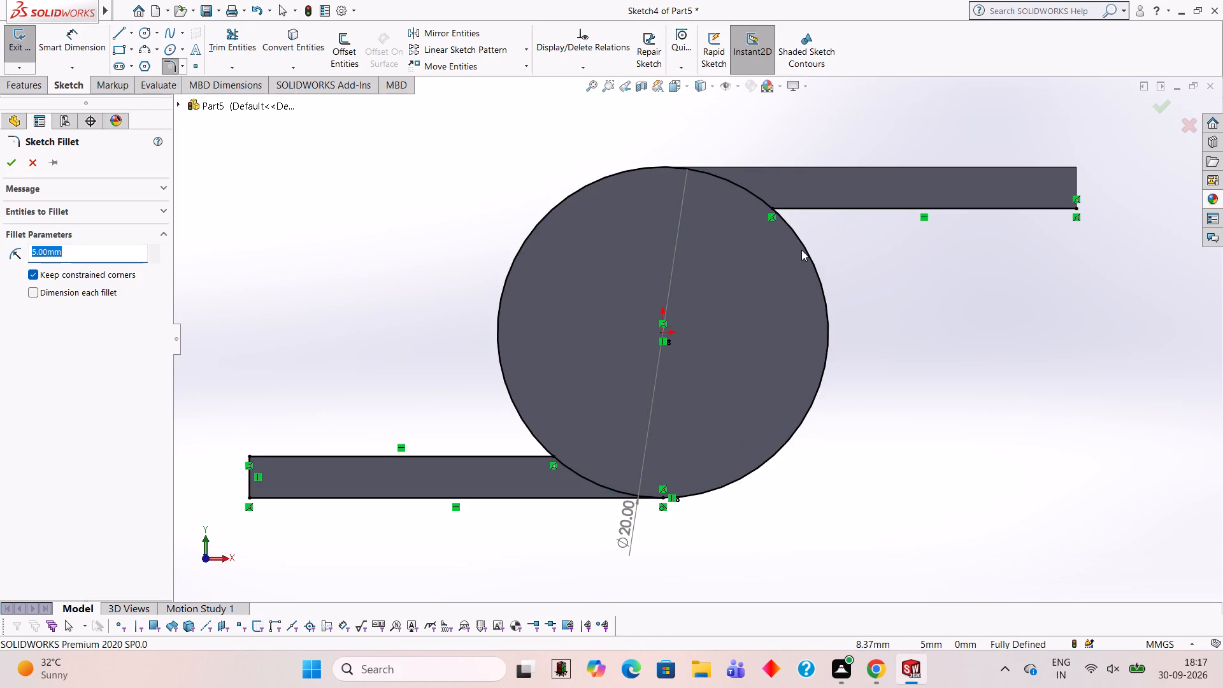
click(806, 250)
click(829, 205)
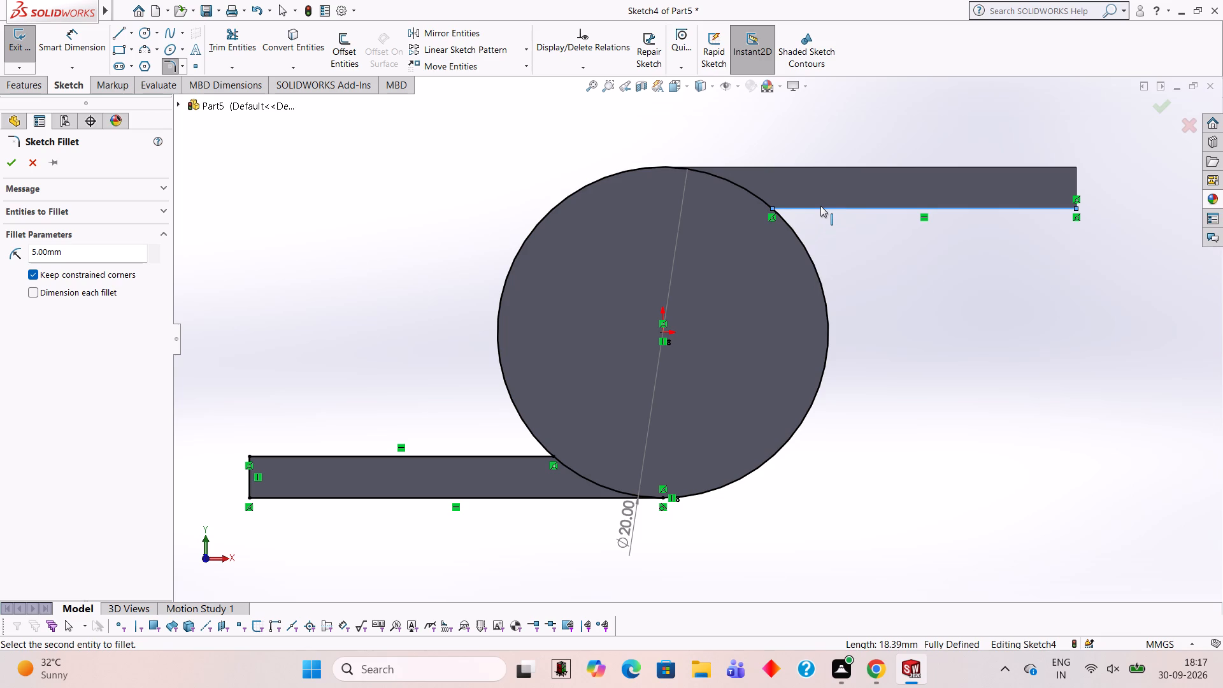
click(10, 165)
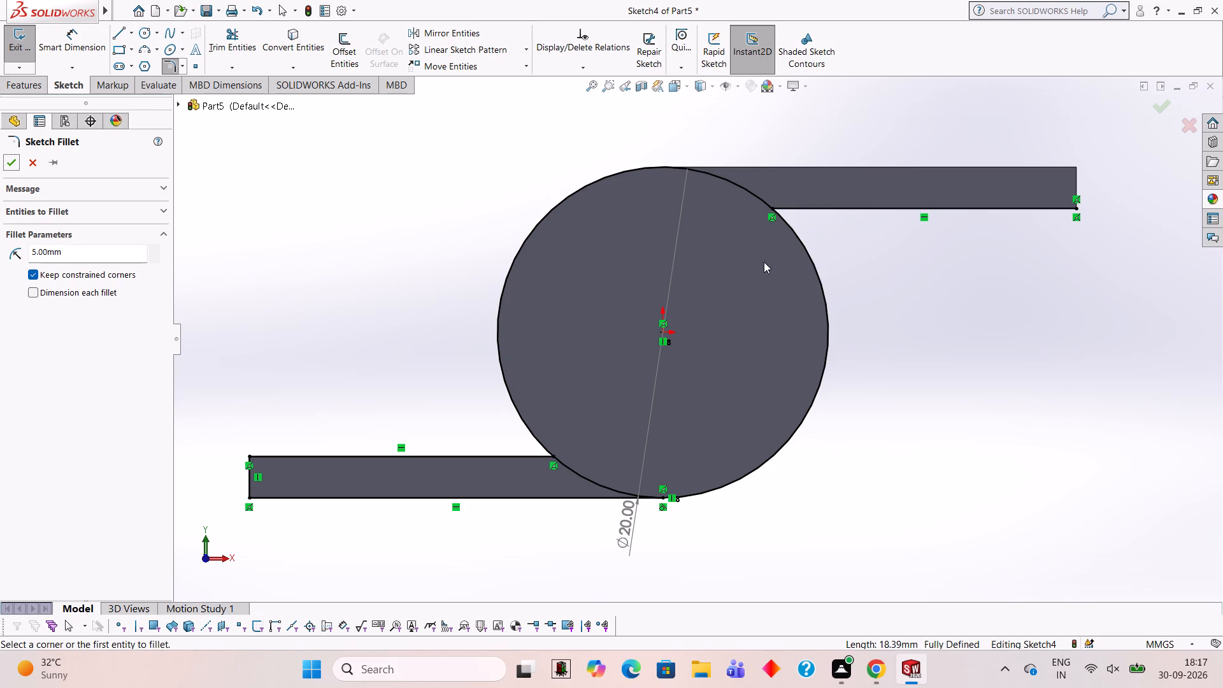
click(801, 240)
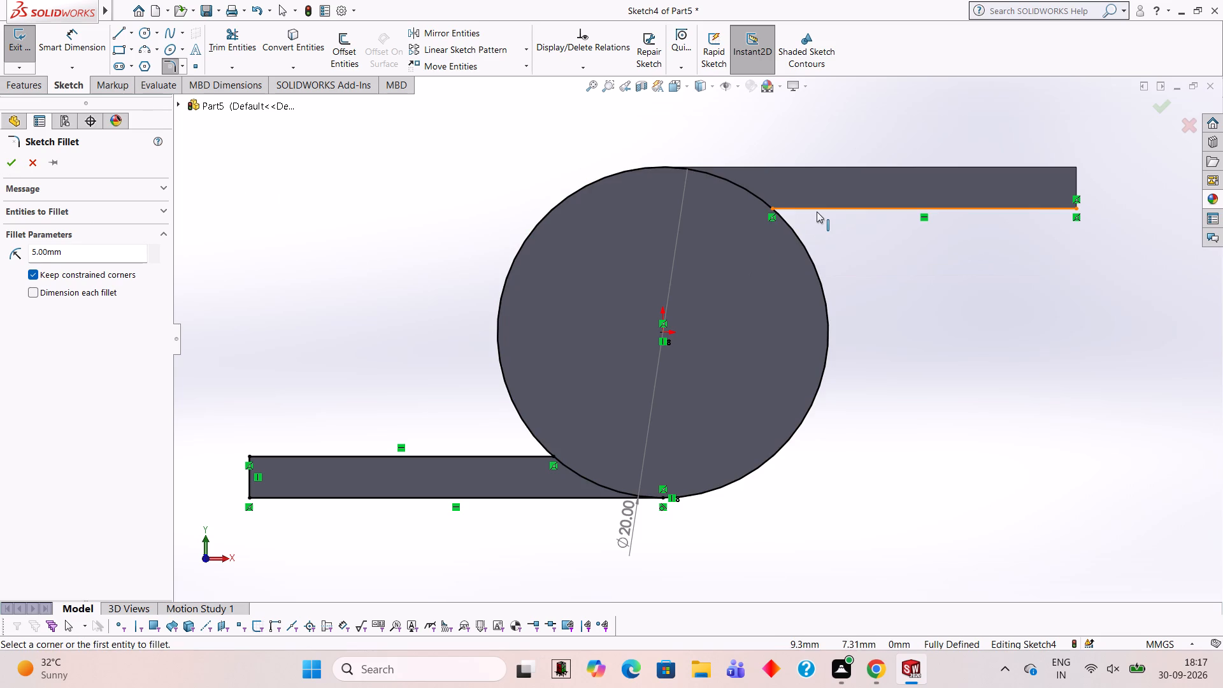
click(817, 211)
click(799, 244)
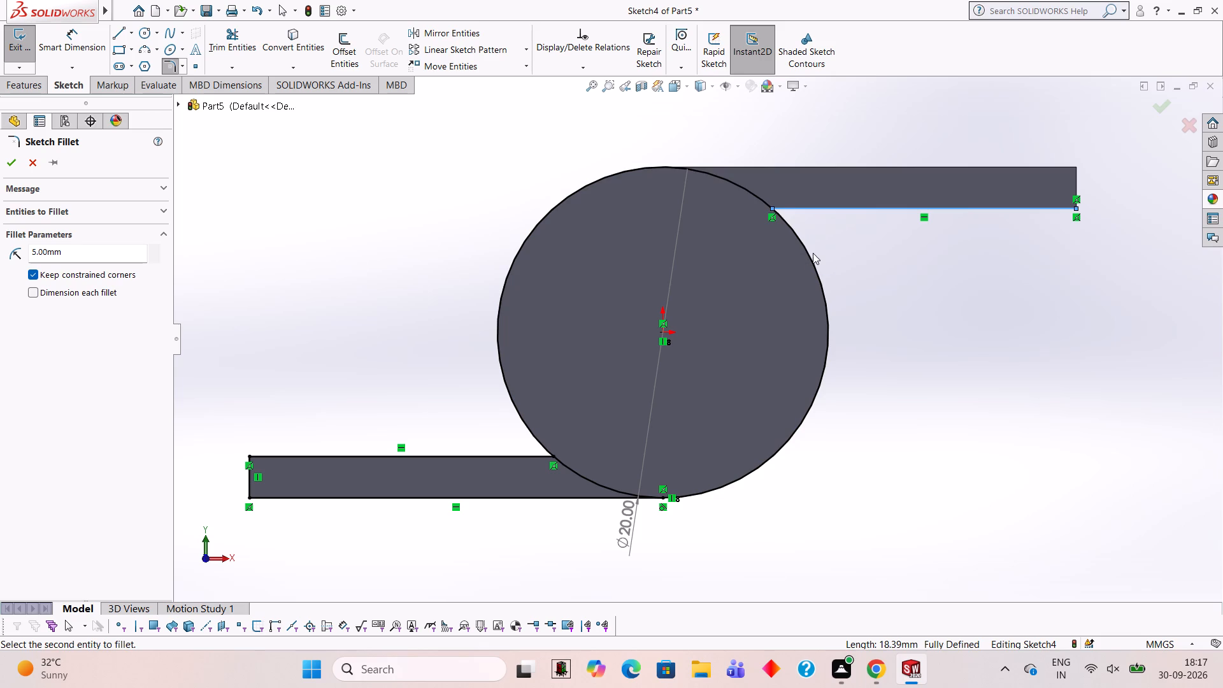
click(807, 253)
Trim away the circle's arc inside the lower arm, between its upper line and the bottom tangent point.
click(211, 52)
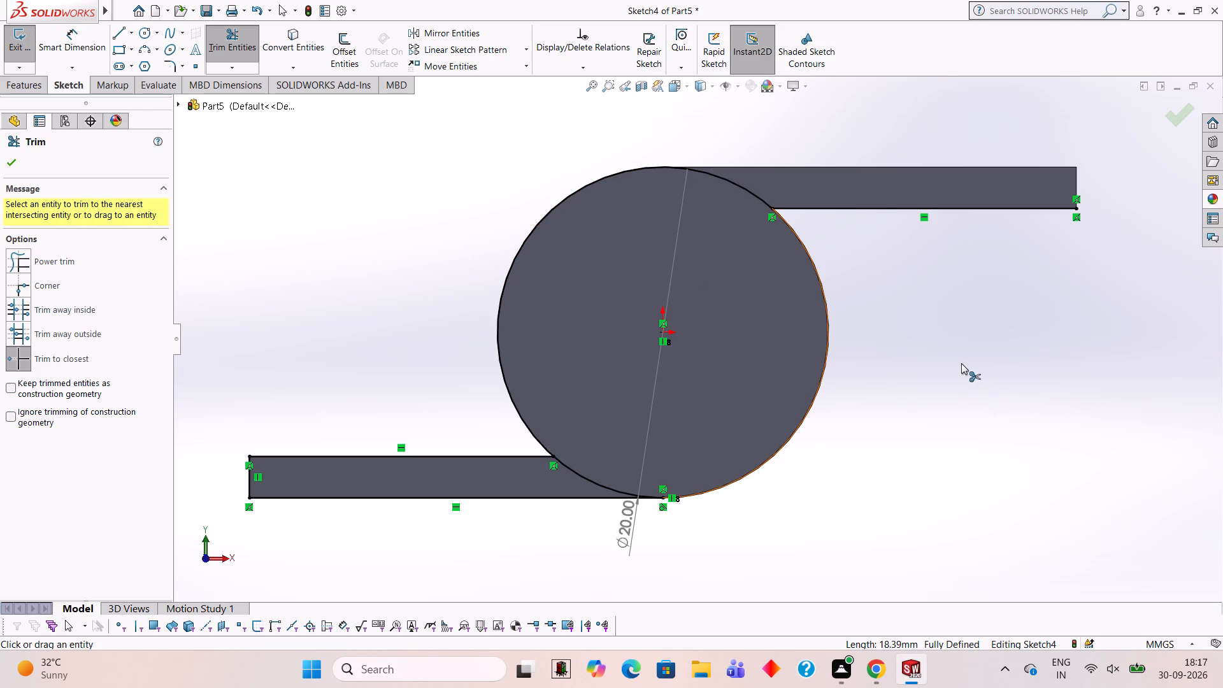
click(575, 470)
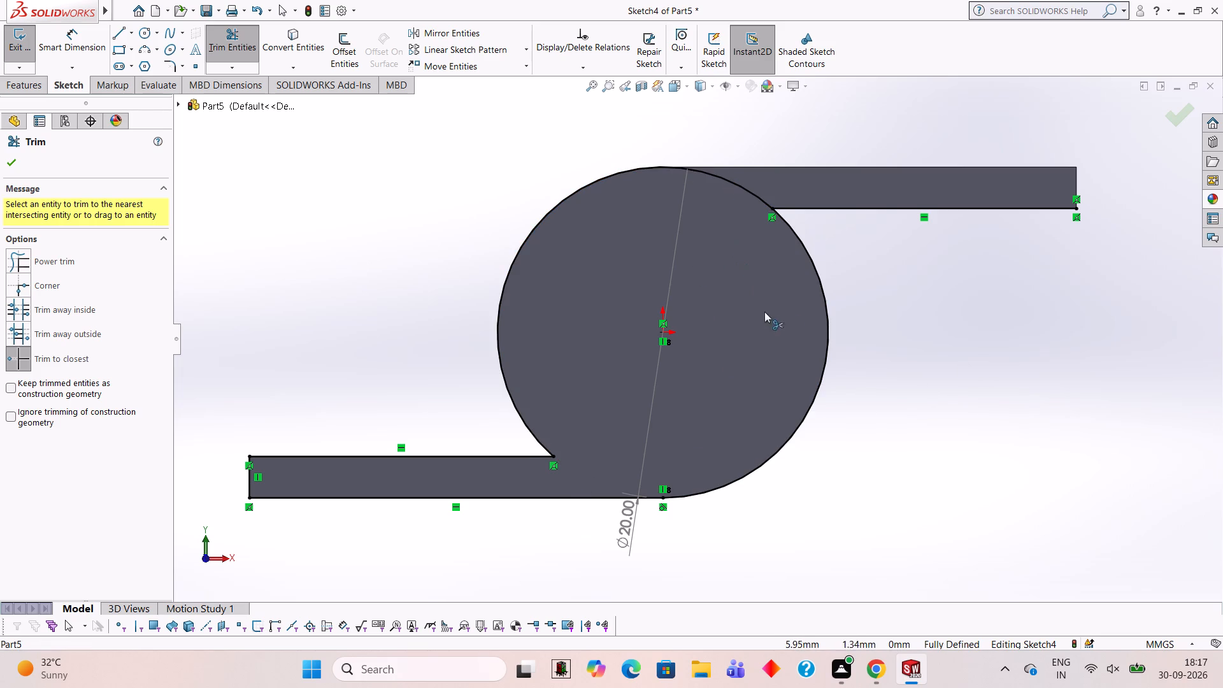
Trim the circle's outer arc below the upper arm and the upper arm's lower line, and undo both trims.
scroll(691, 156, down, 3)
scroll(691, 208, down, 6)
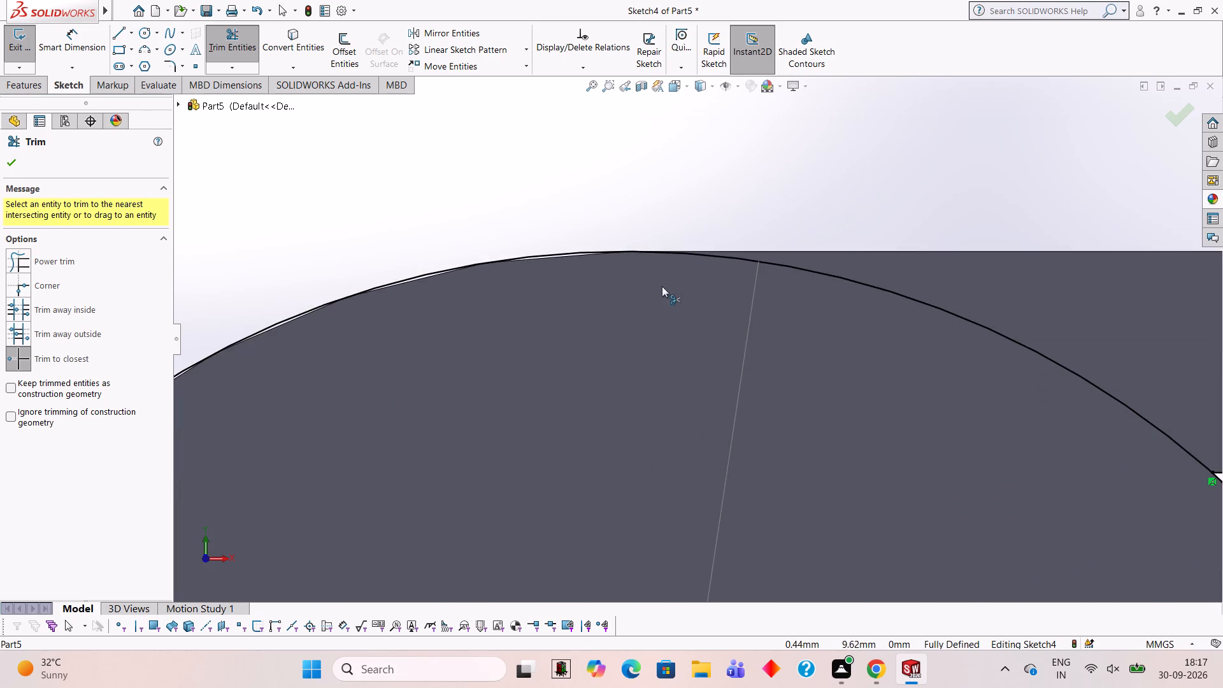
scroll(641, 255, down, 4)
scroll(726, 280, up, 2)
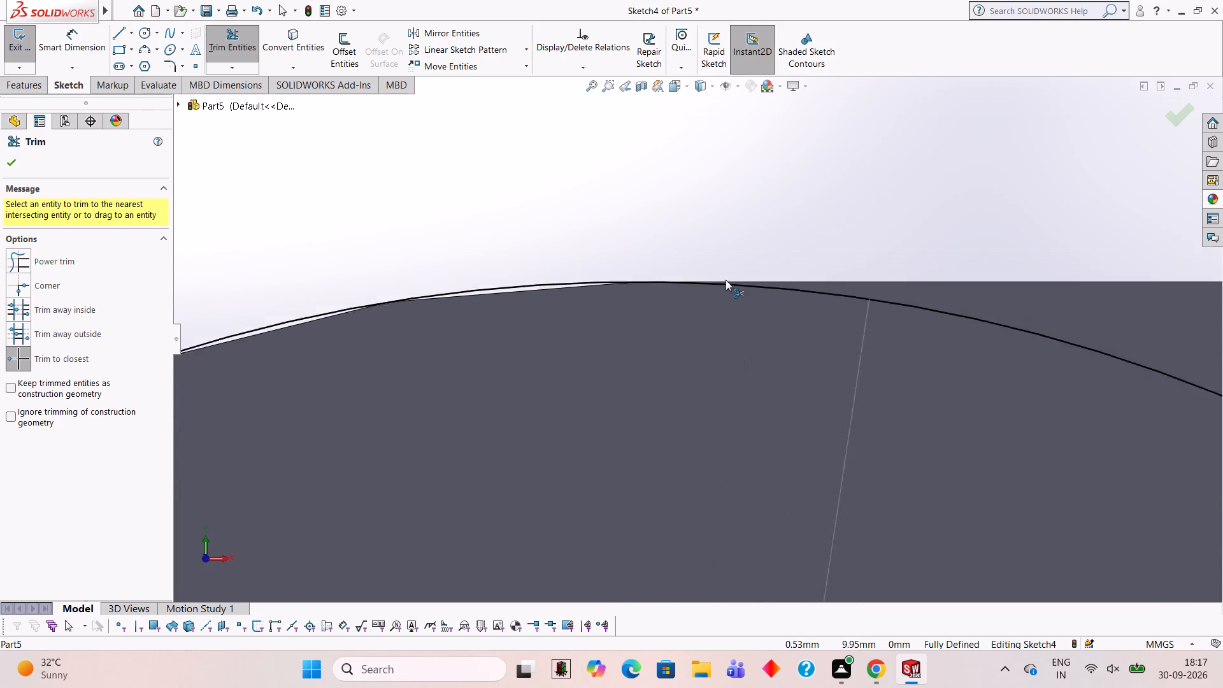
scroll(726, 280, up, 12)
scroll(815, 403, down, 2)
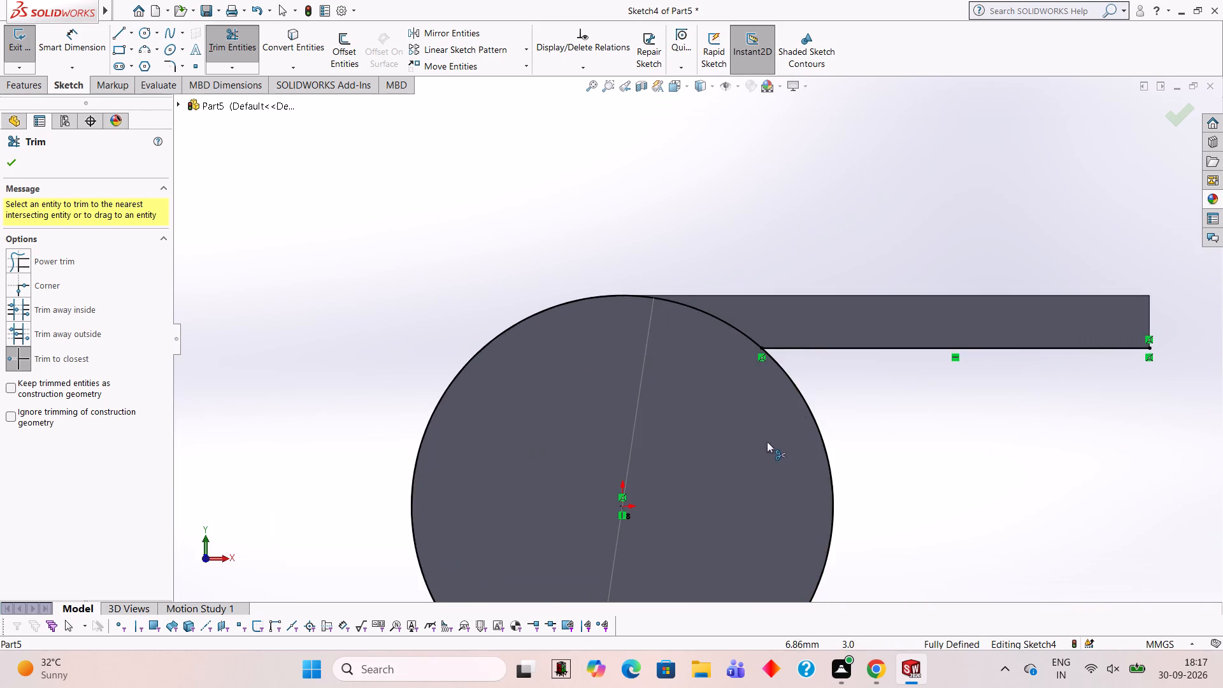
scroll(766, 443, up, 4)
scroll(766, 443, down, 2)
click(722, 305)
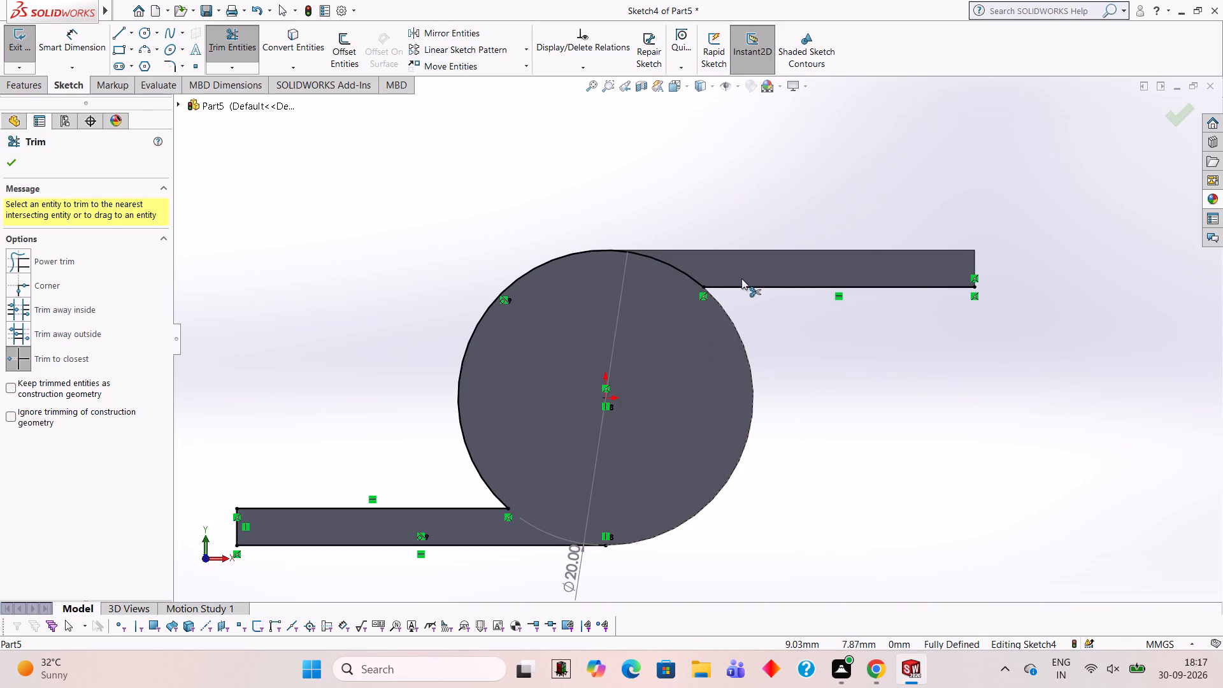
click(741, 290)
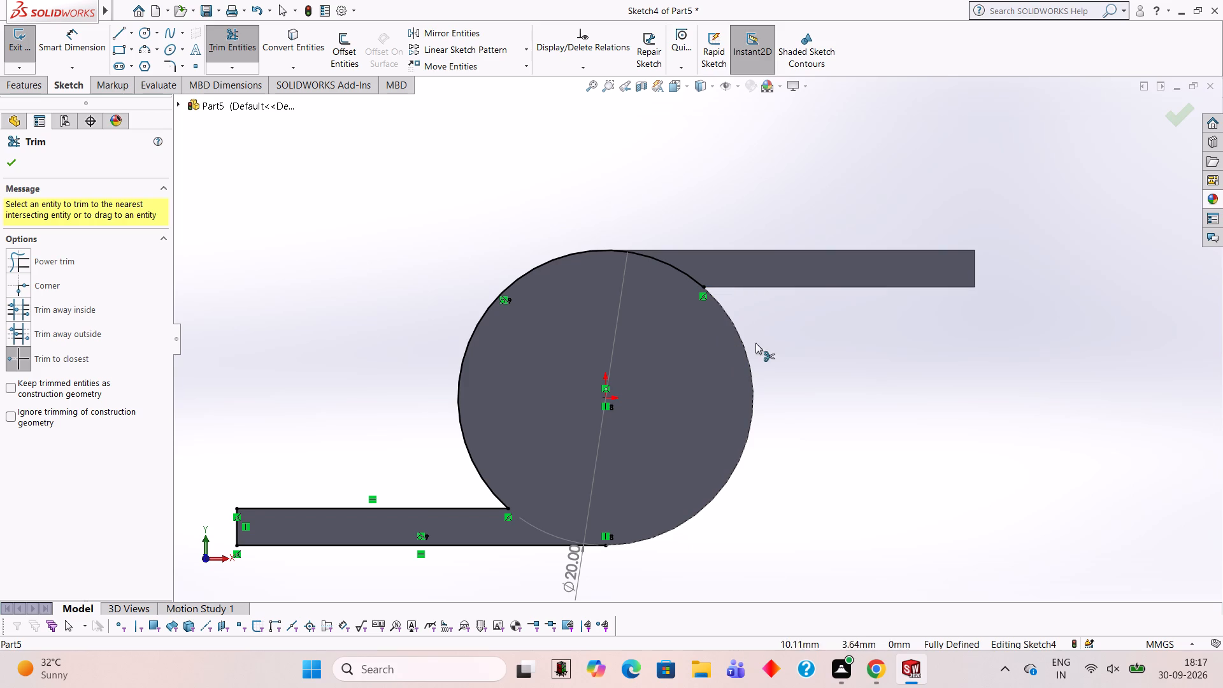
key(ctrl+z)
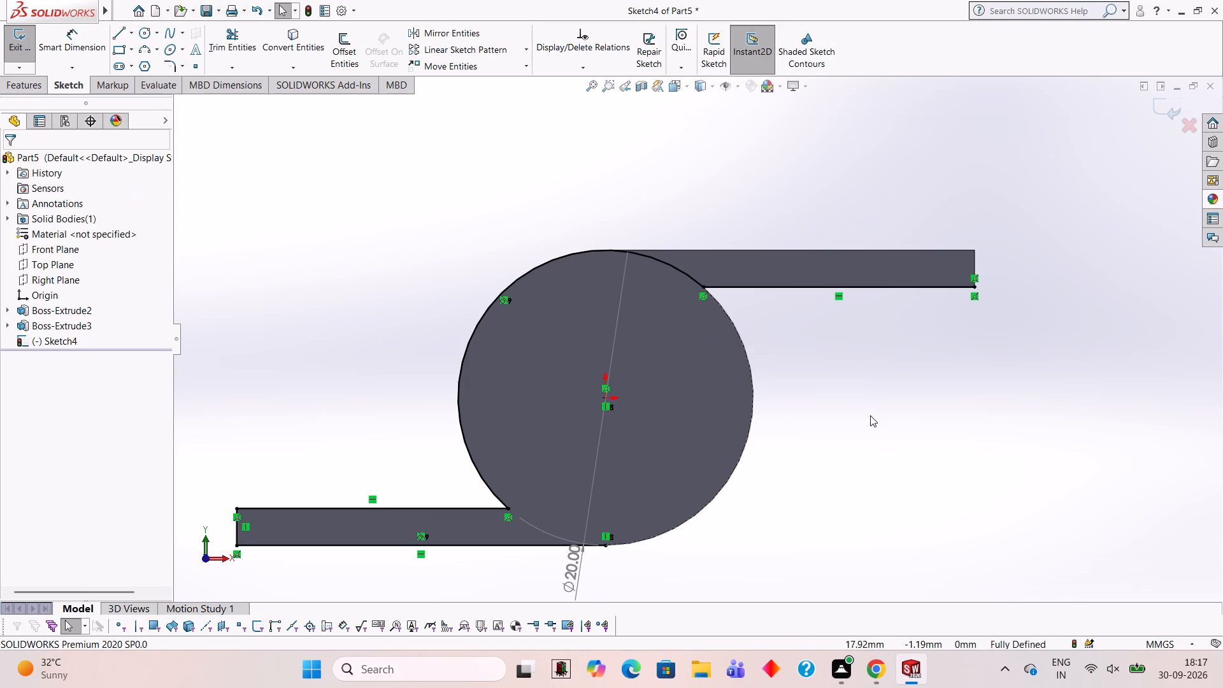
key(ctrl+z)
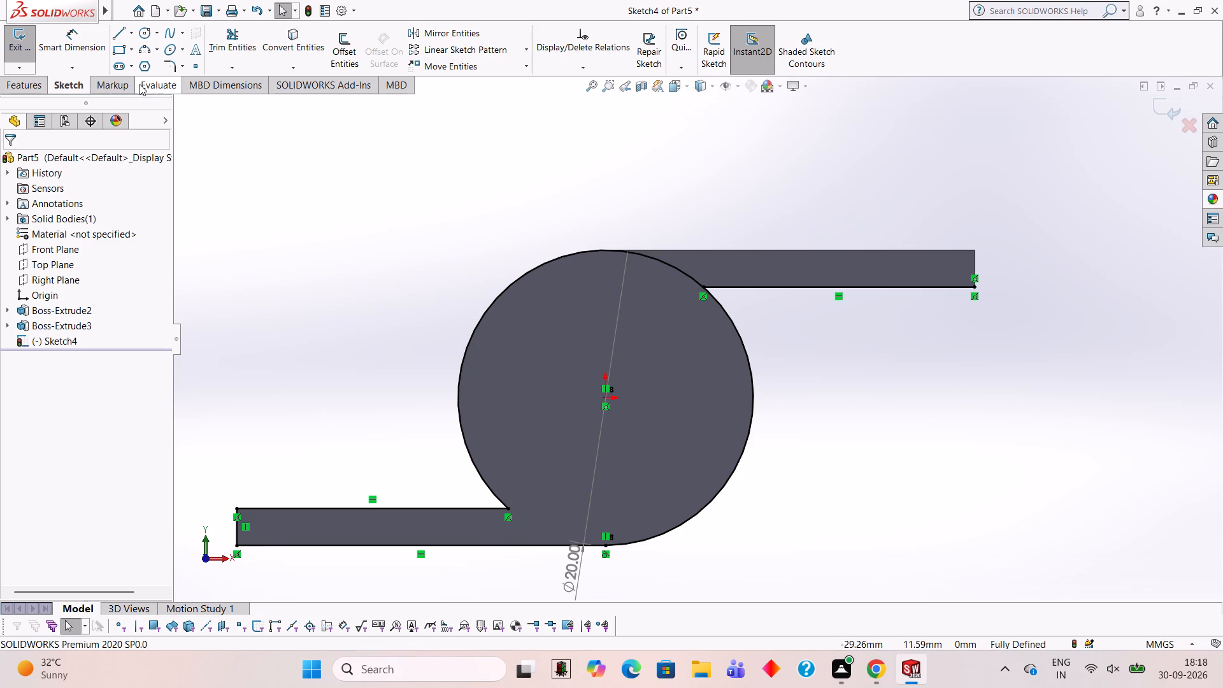
Apply a 5 mm sketch fillet between the circle and the upper arm's lower line, allowing the corner's existing relations to be deleted.
click(169, 66)
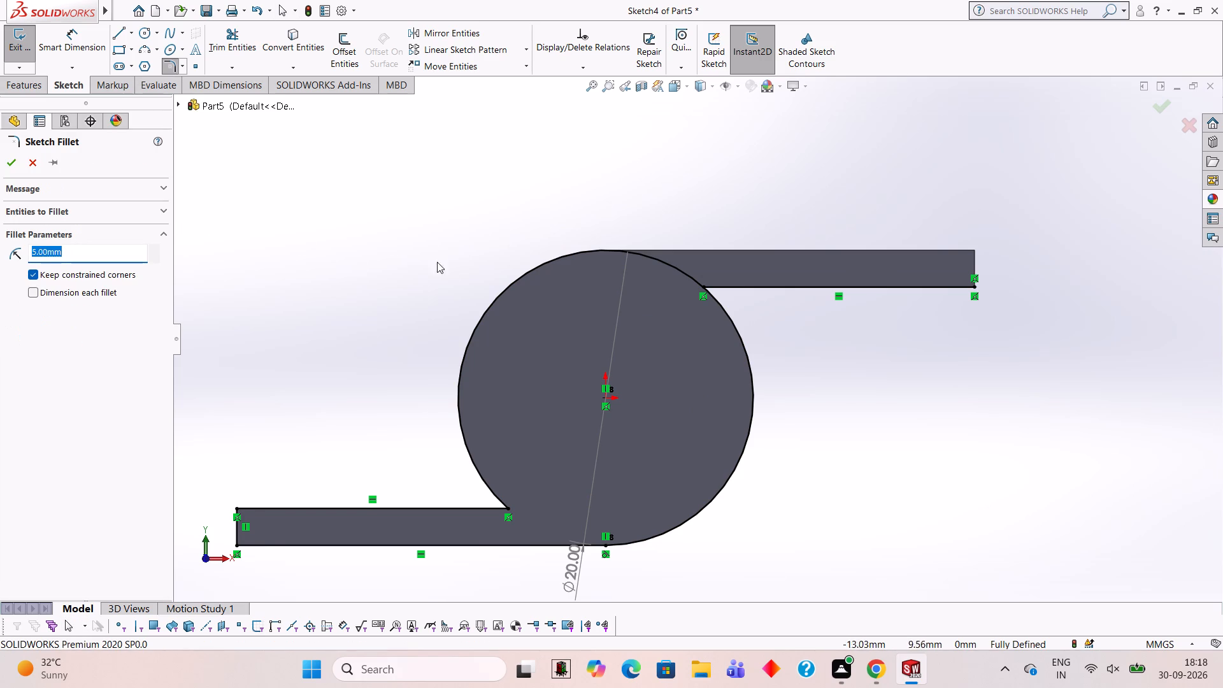
click(719, 305)
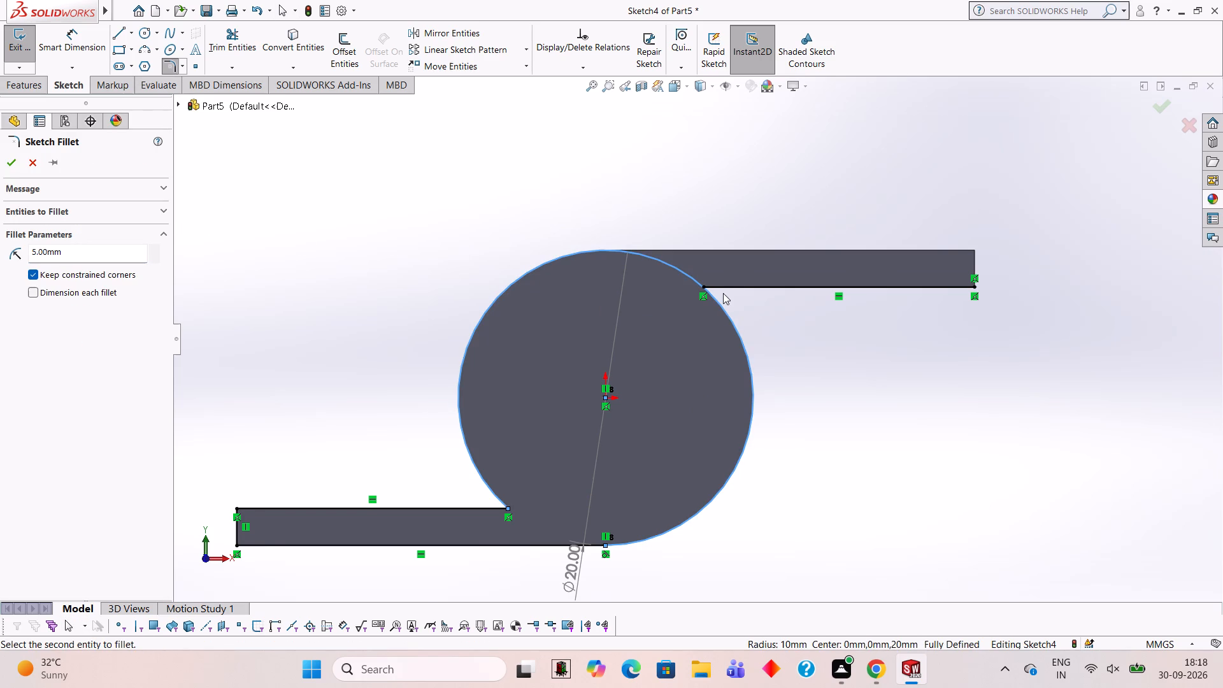
click(726, 287)
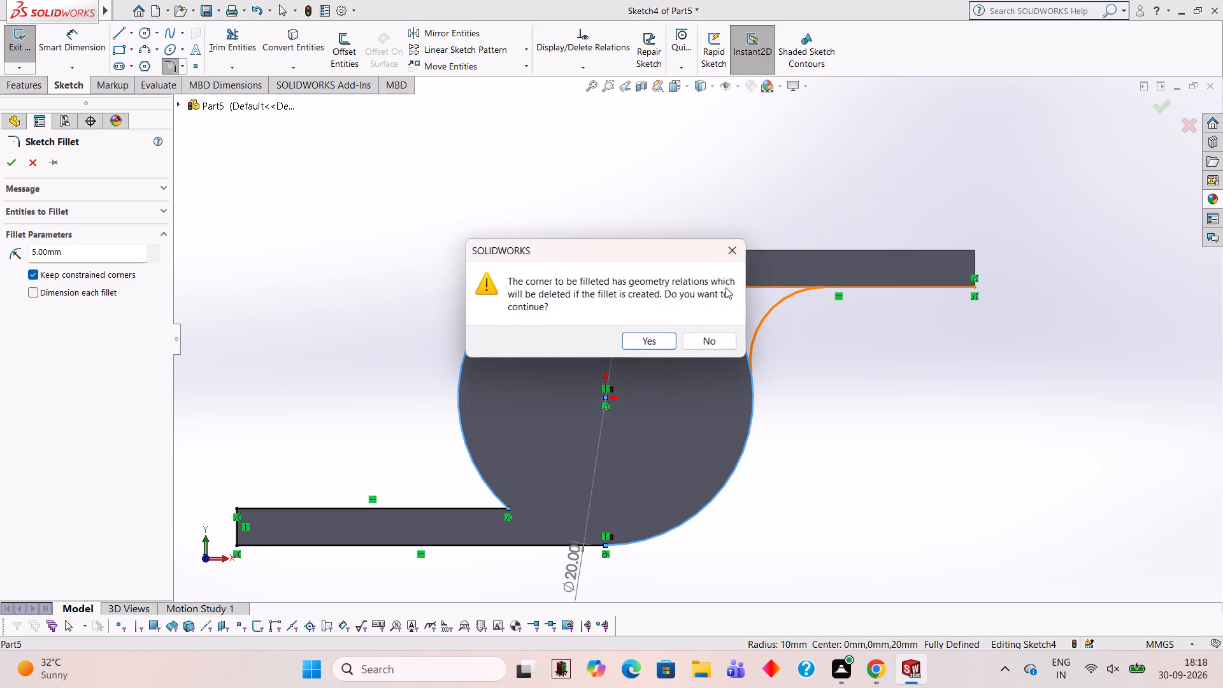
click(669, 339)
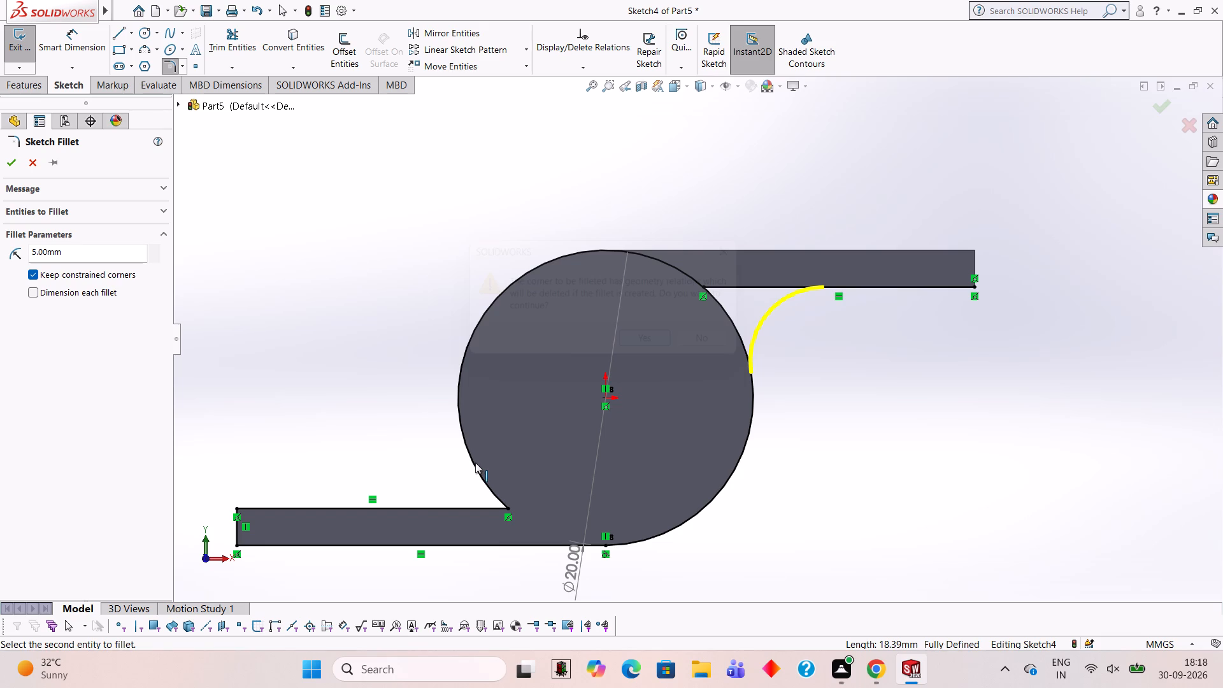
key(Return)
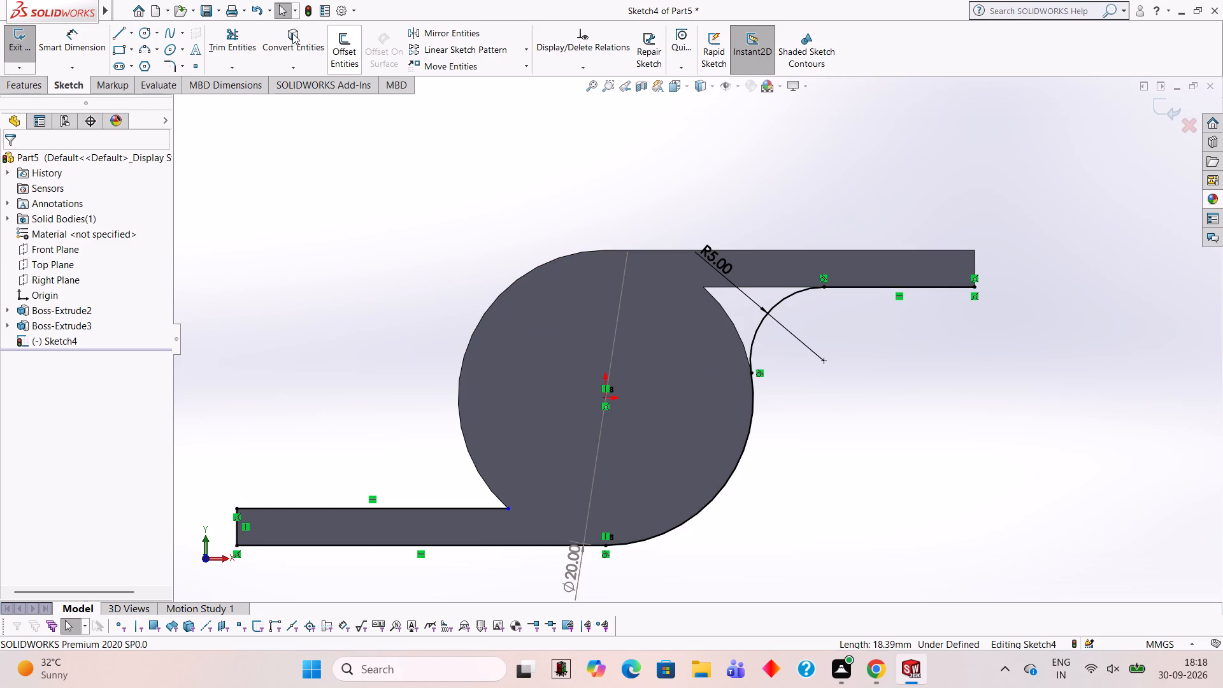
Sketch a 20 mm diameter circle centred on the origin and tangent to the lower arm's bottom line.
click(252, 39)
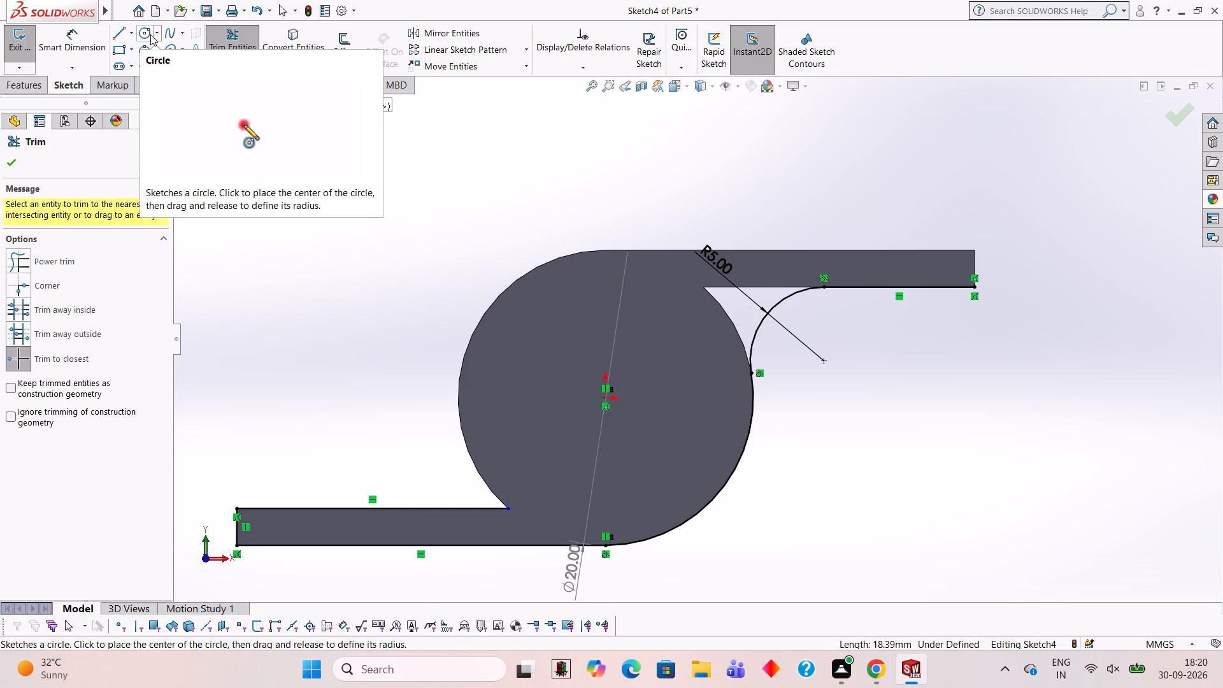
click(150, 34)
click(606, 401)
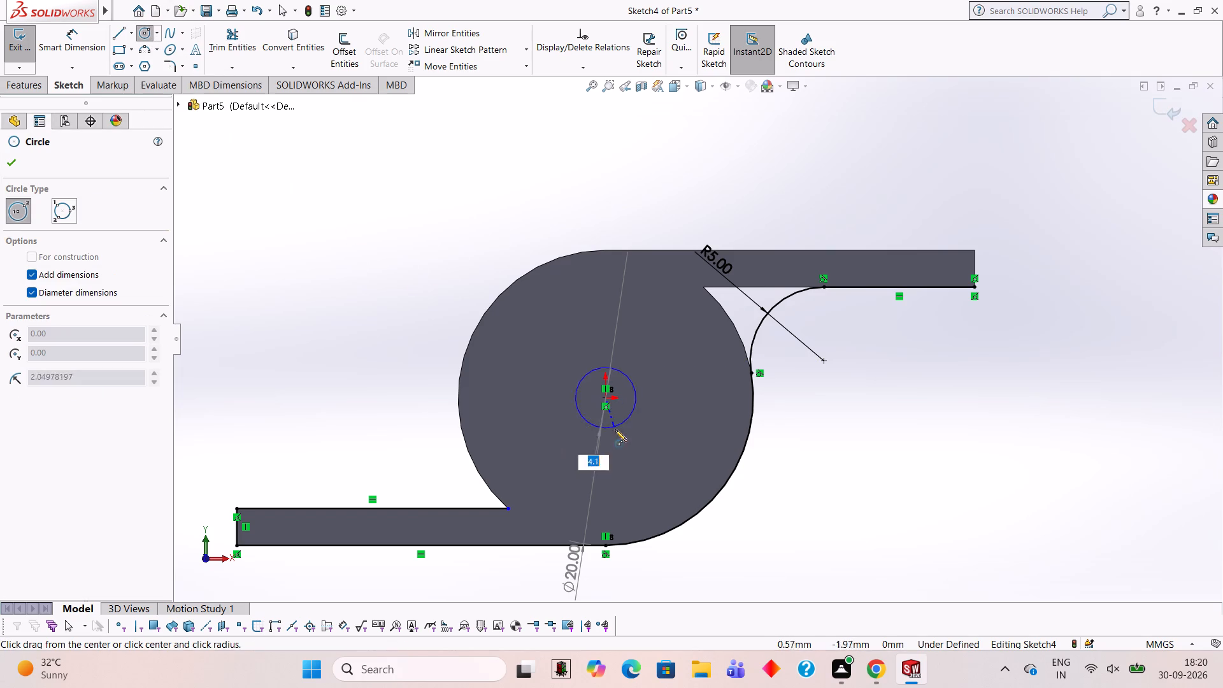
click(640, 538)
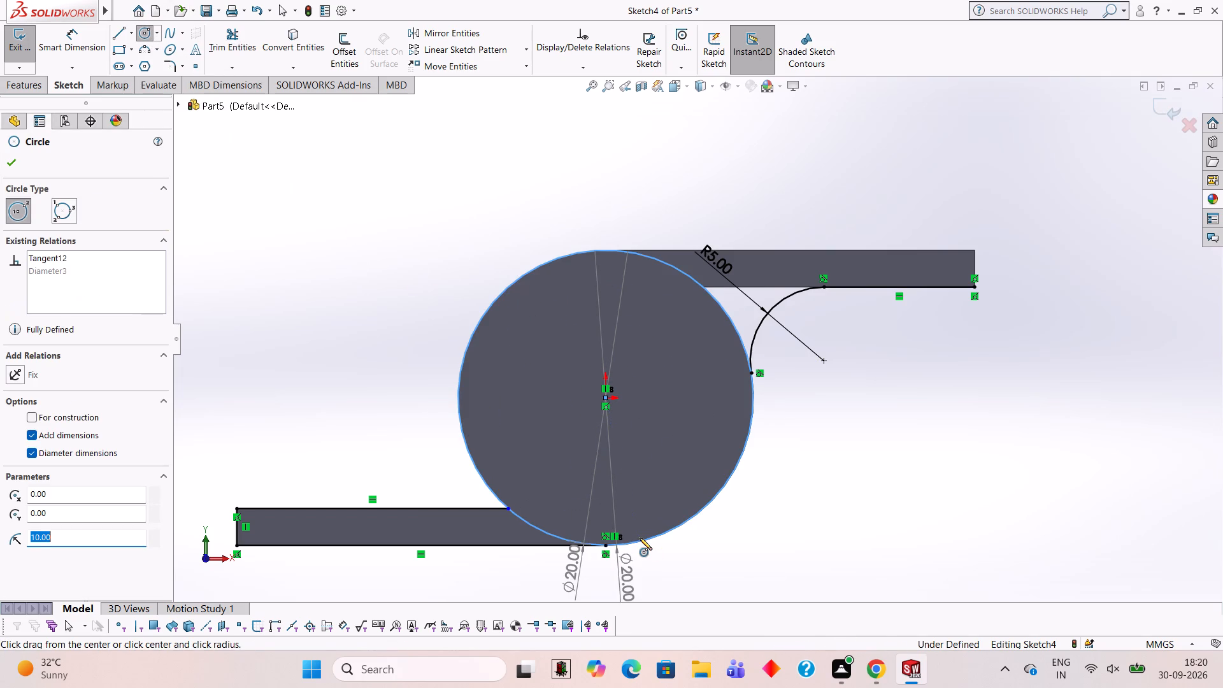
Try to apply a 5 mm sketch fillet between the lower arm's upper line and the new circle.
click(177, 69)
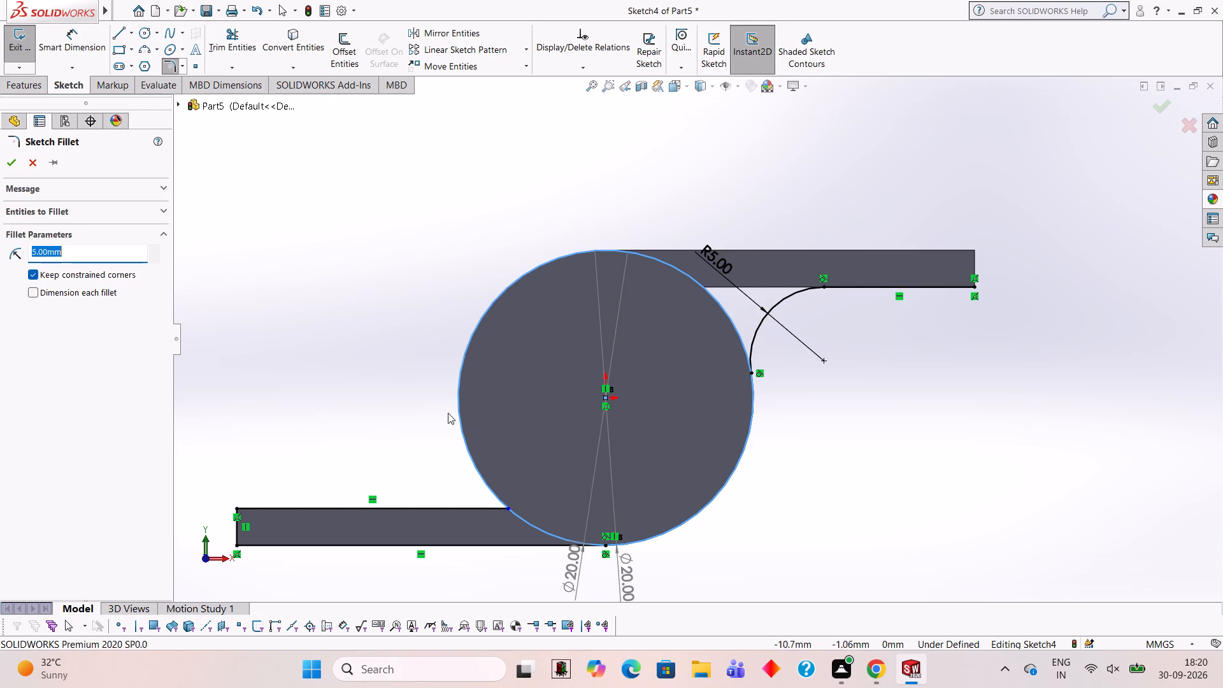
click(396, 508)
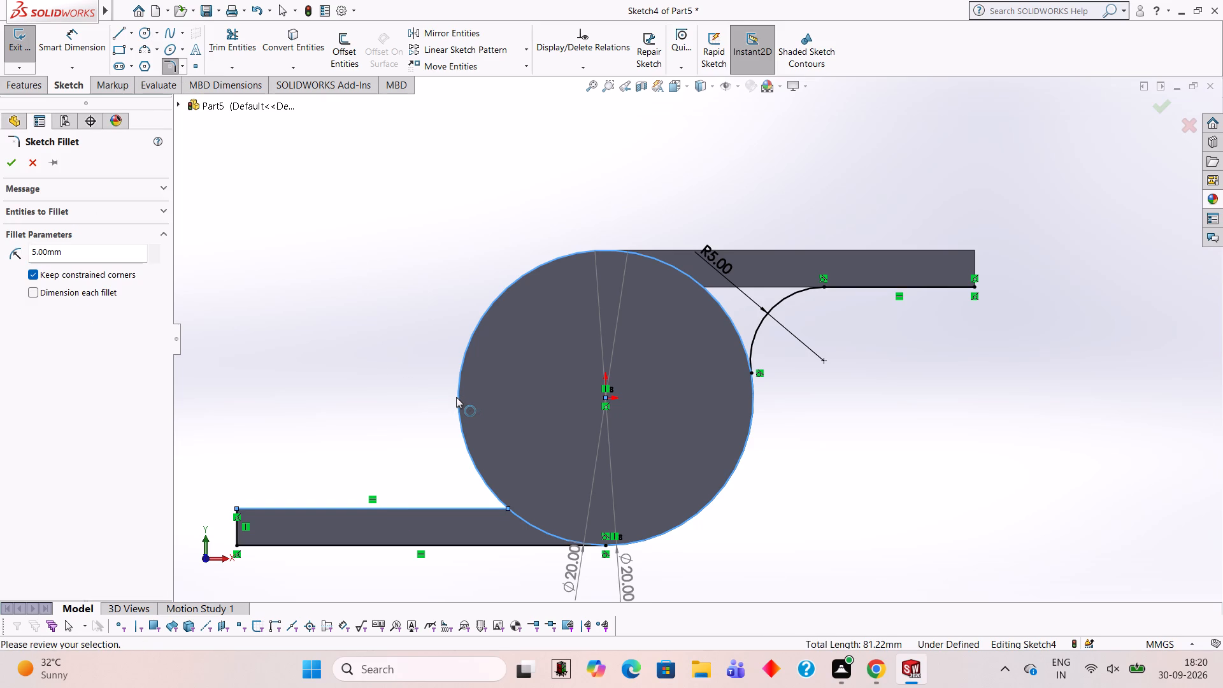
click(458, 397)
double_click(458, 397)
Trim away the old arc between the 5 mm fillet's lower end and the circle's bottom tangent point.
click(218, 49)
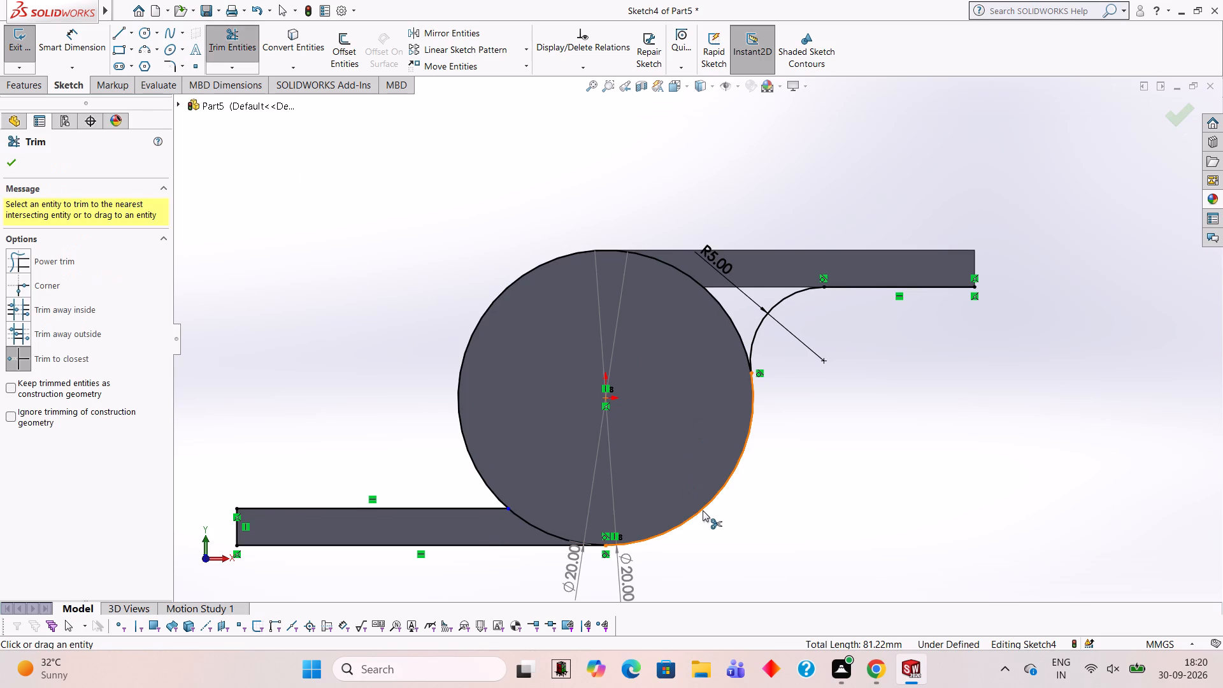
click(703, 510)
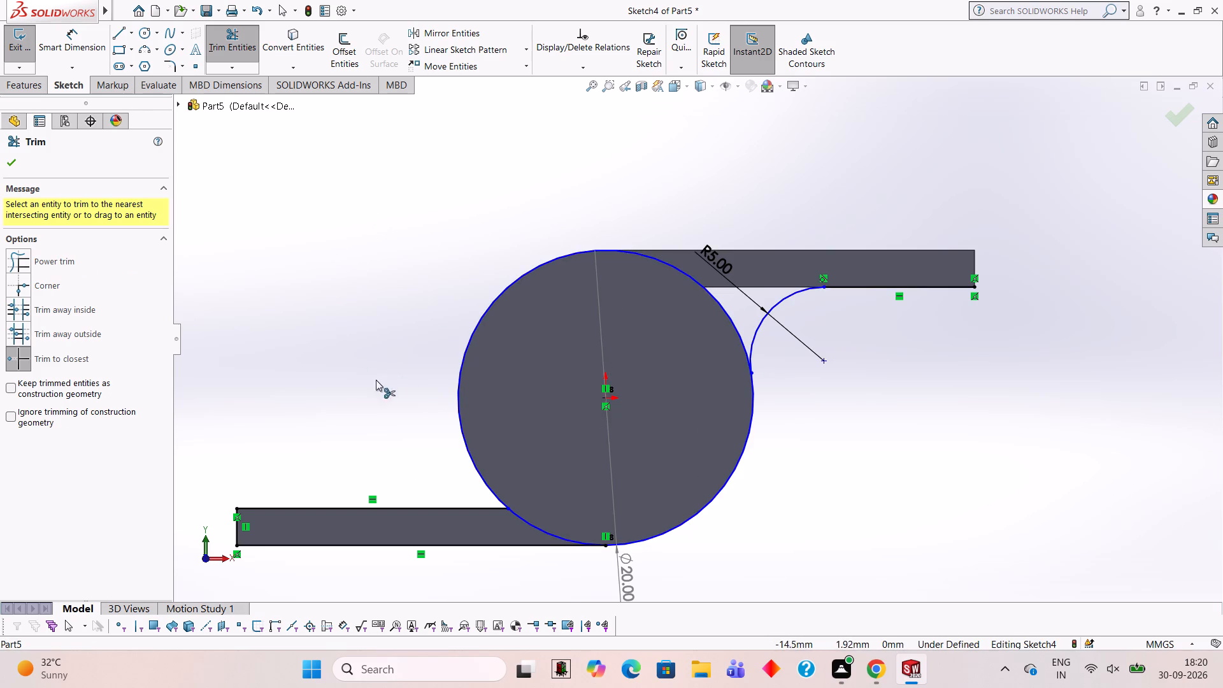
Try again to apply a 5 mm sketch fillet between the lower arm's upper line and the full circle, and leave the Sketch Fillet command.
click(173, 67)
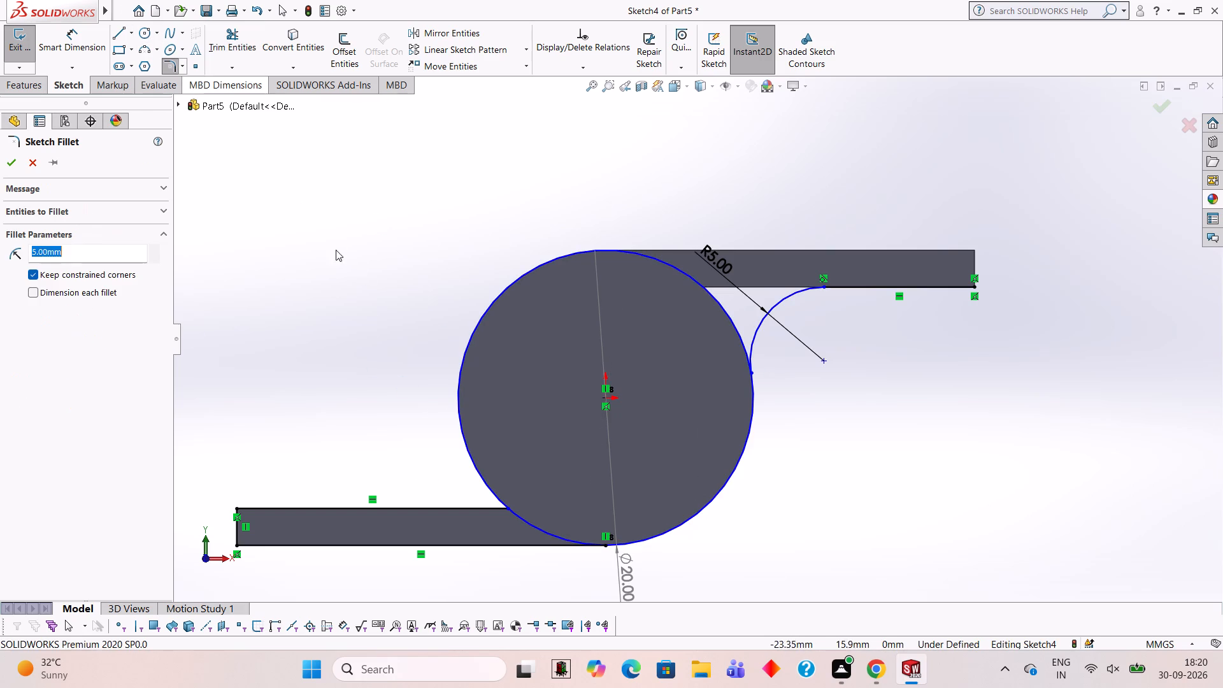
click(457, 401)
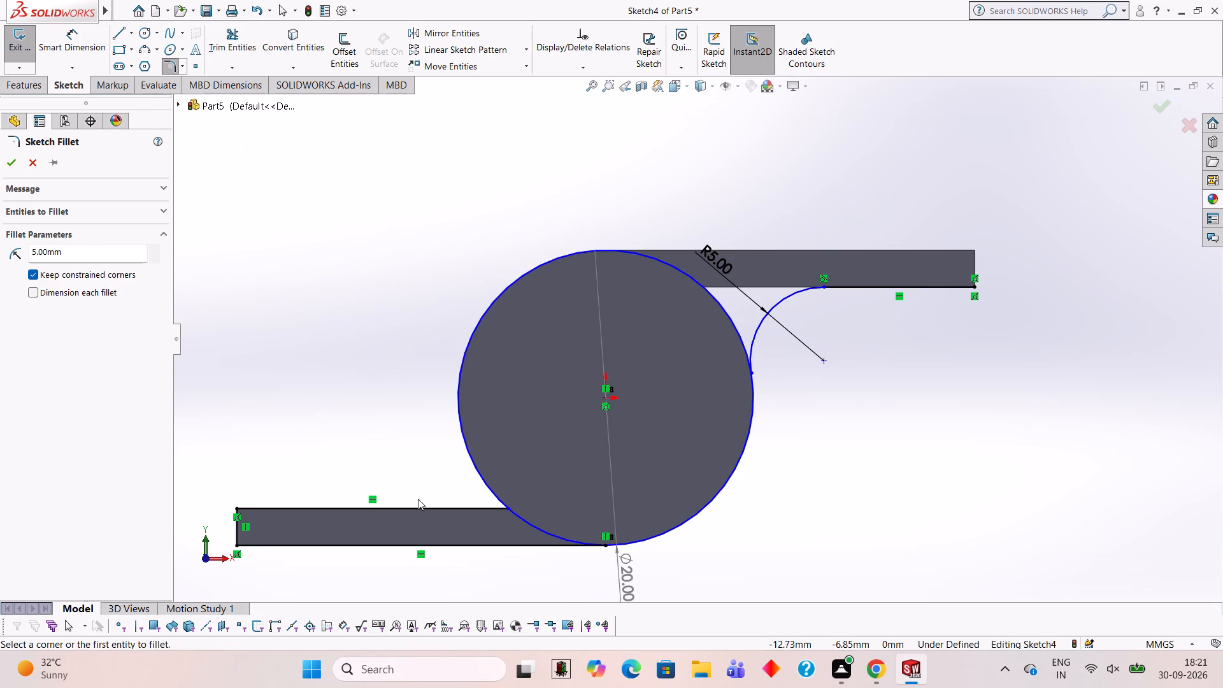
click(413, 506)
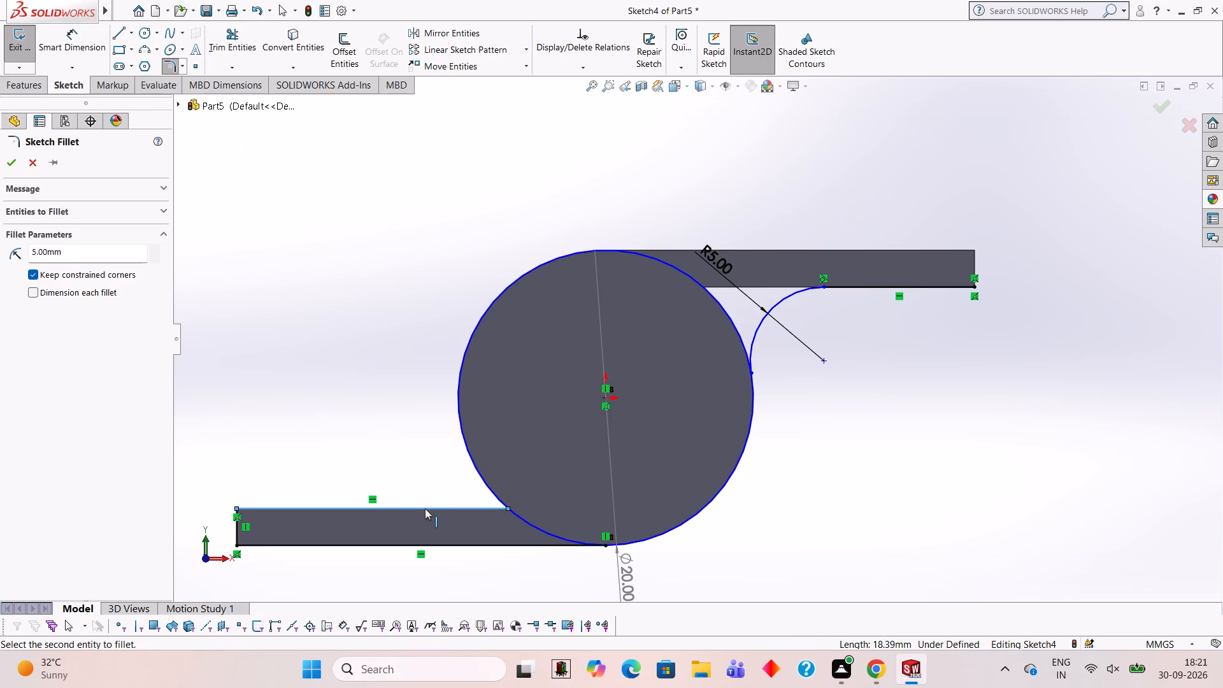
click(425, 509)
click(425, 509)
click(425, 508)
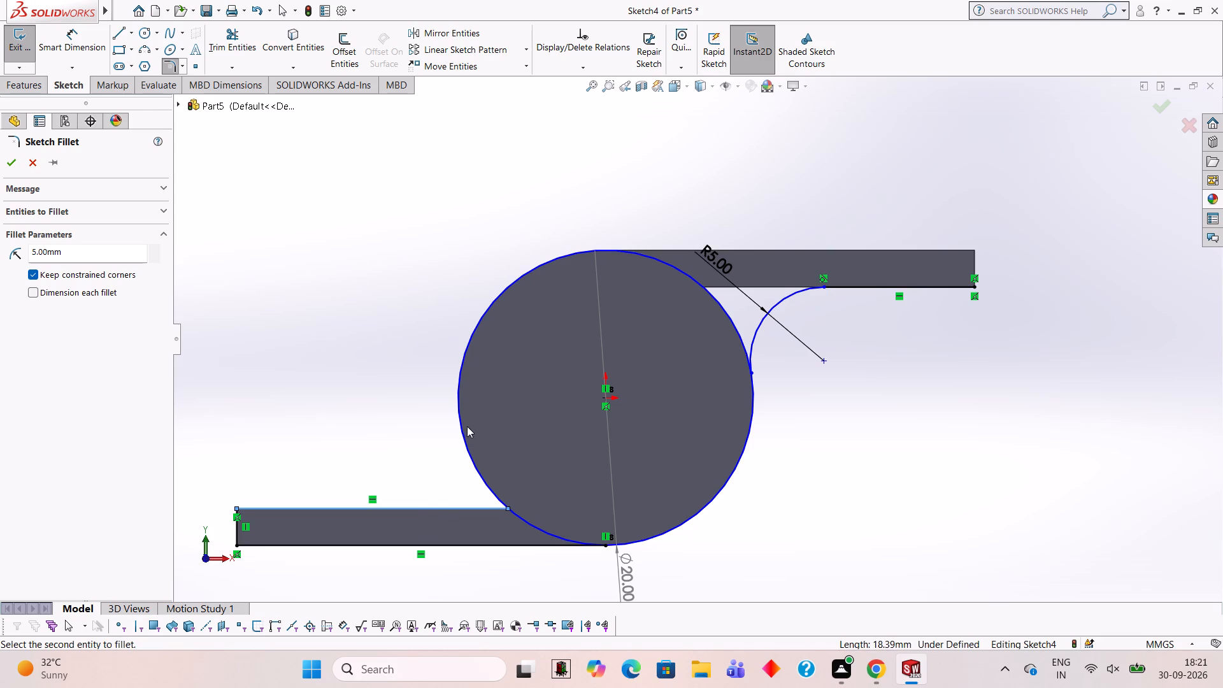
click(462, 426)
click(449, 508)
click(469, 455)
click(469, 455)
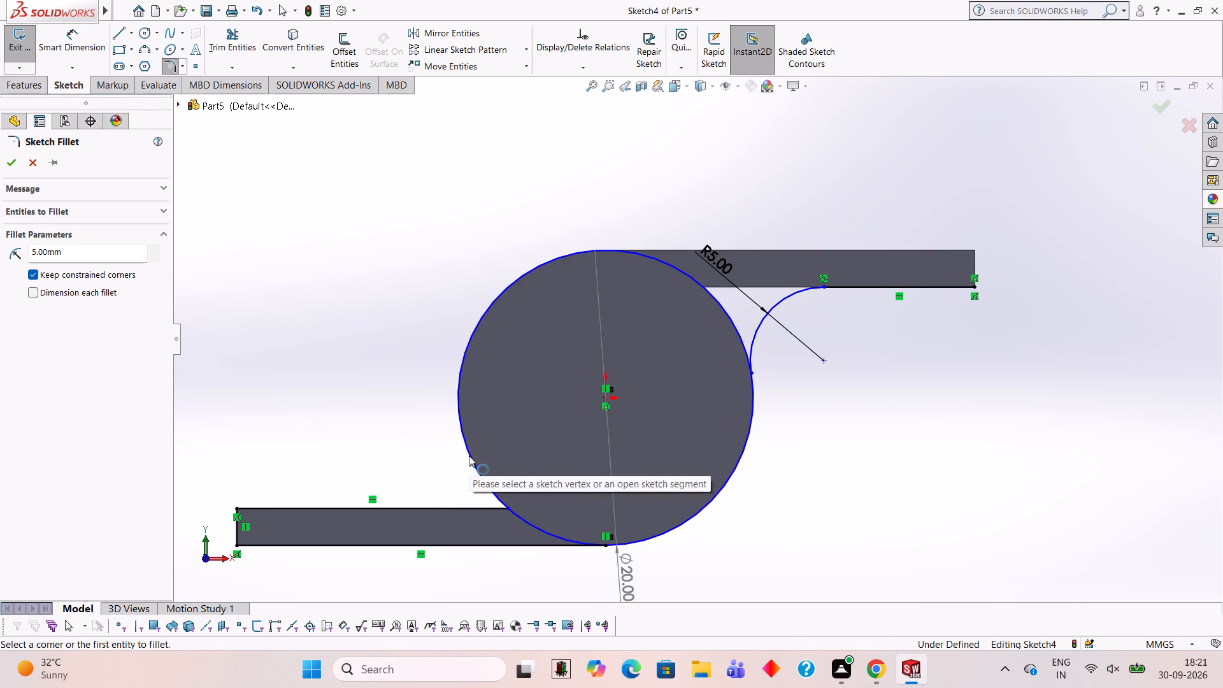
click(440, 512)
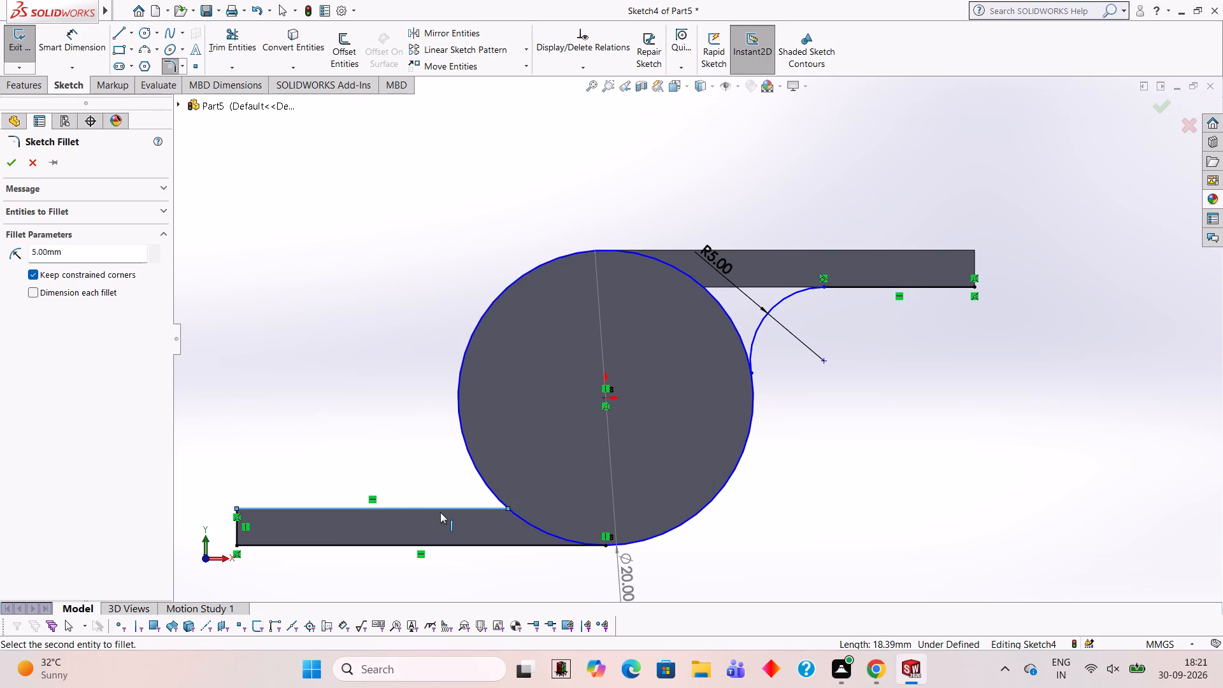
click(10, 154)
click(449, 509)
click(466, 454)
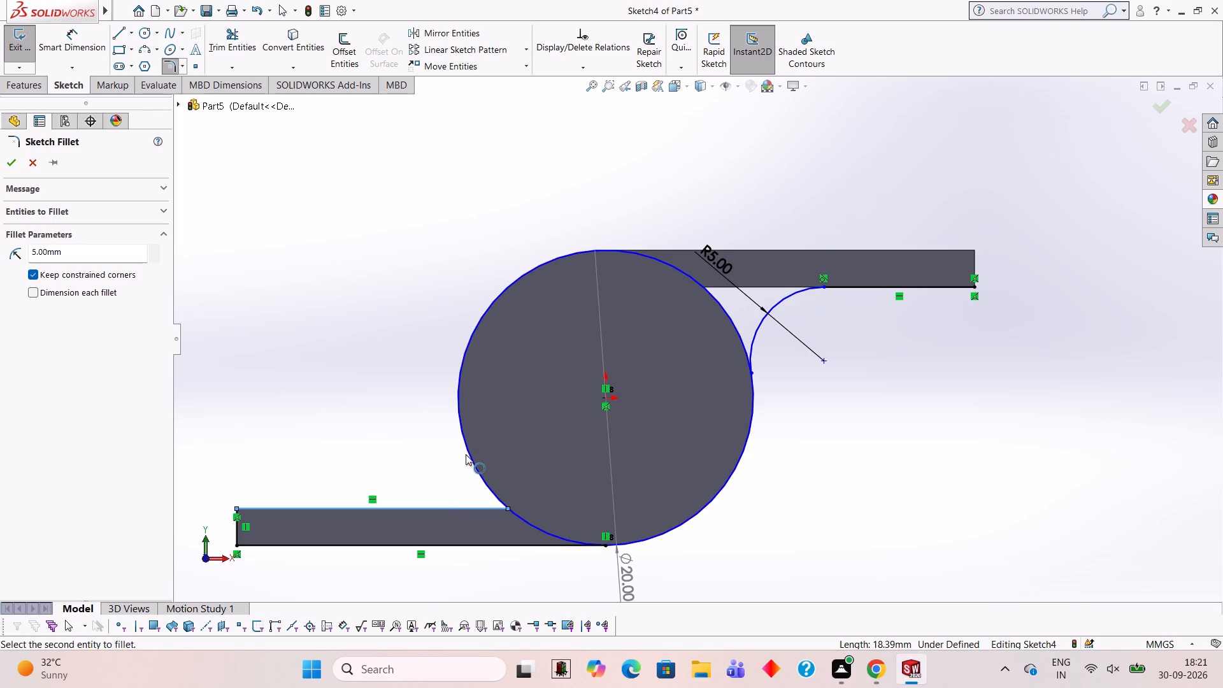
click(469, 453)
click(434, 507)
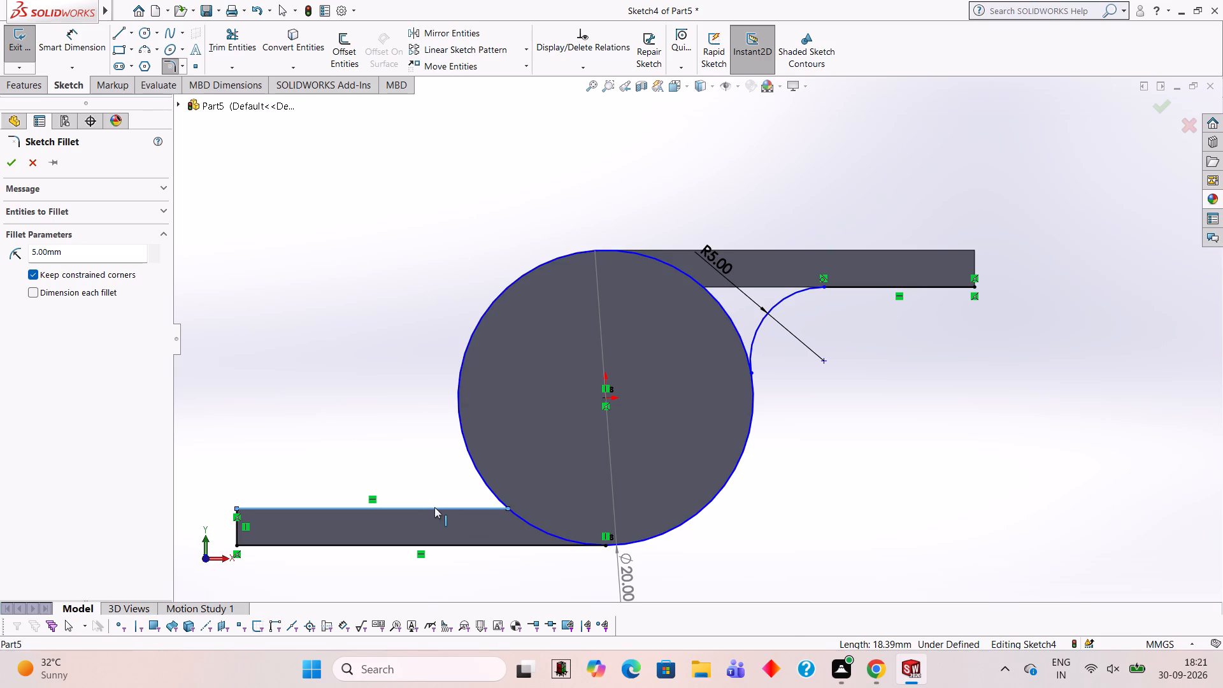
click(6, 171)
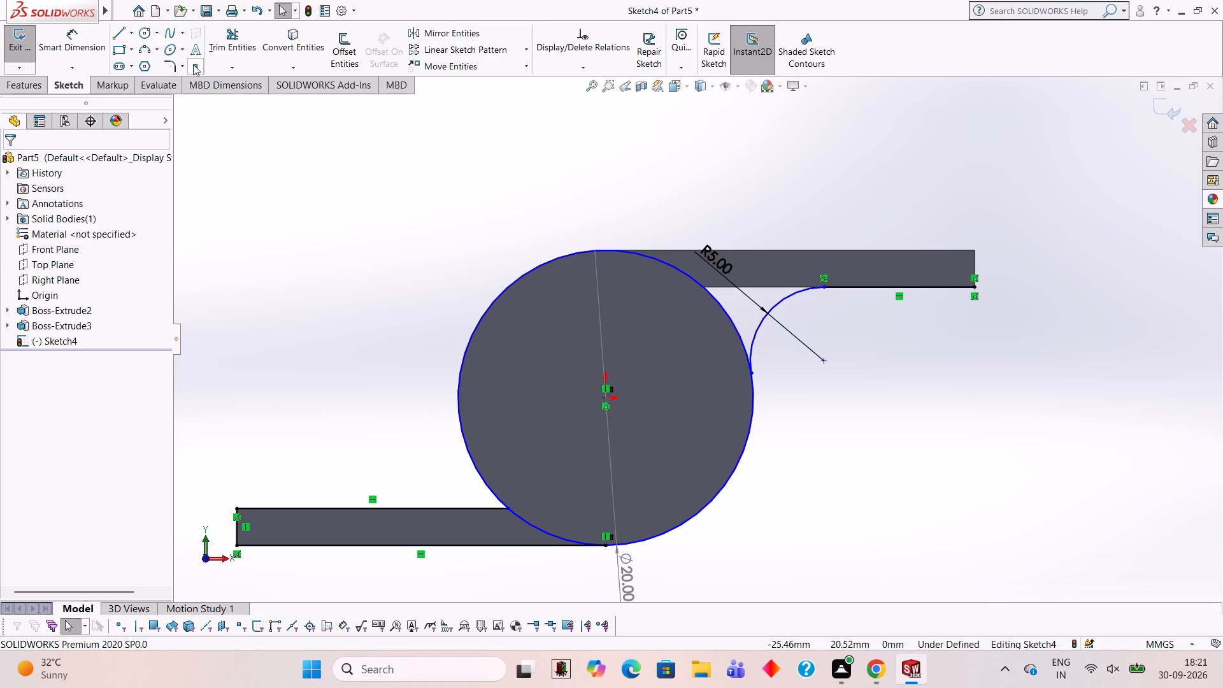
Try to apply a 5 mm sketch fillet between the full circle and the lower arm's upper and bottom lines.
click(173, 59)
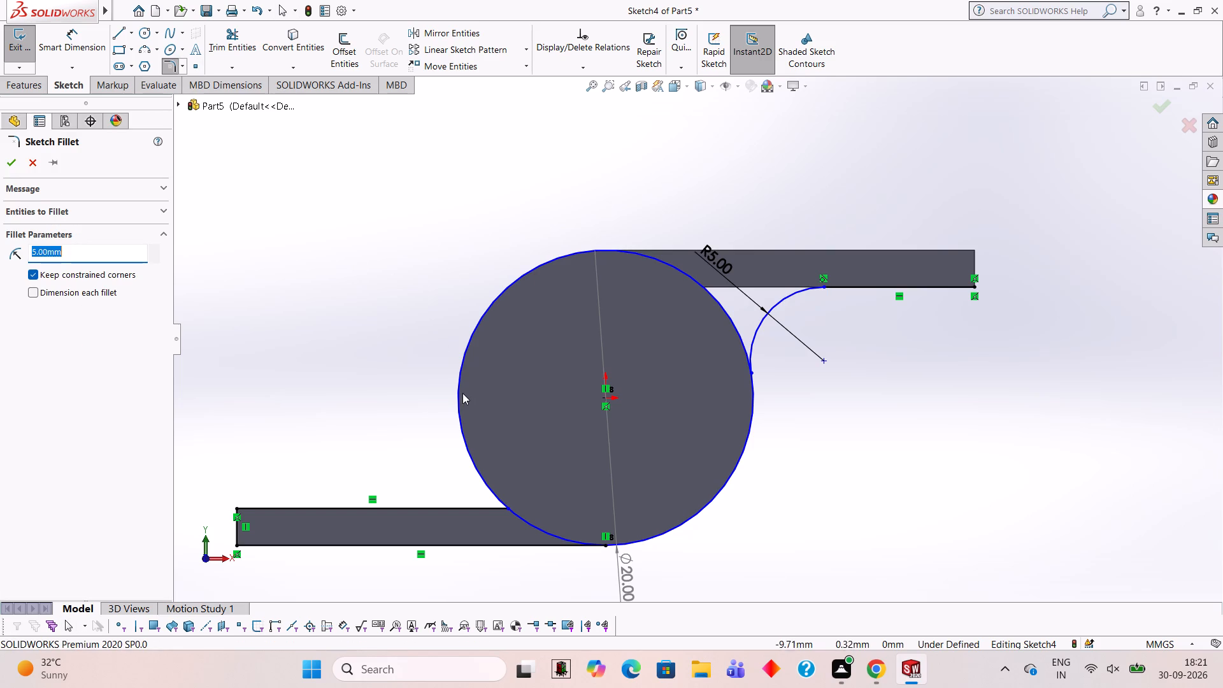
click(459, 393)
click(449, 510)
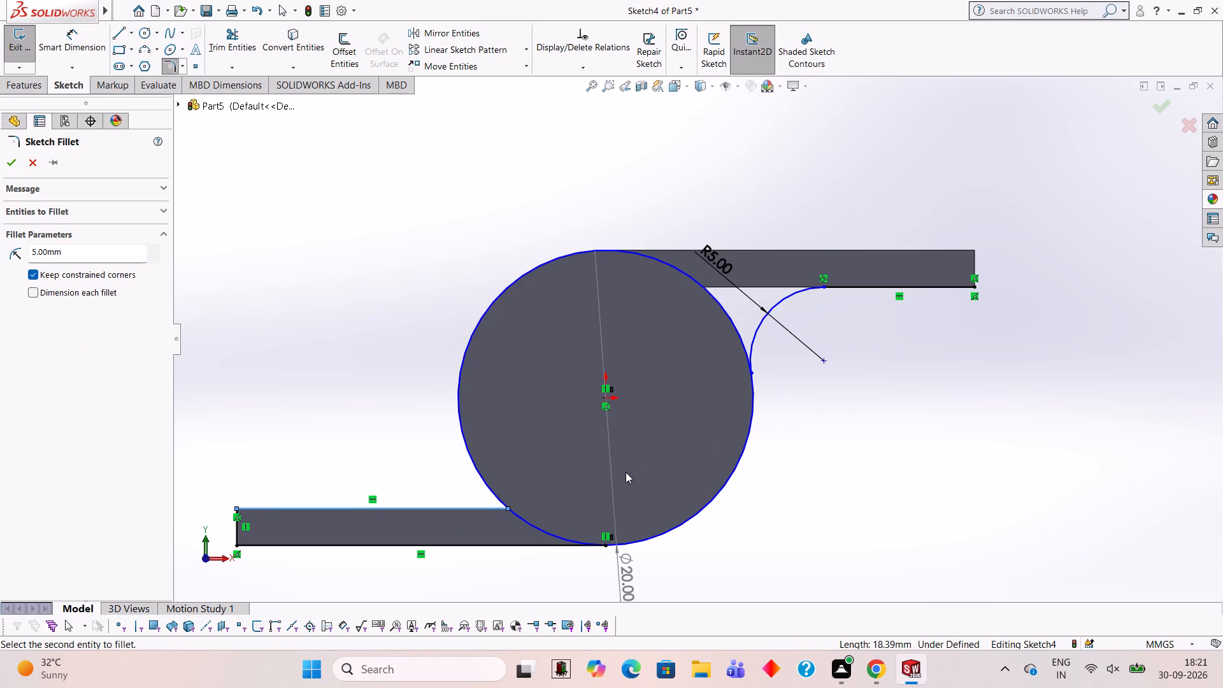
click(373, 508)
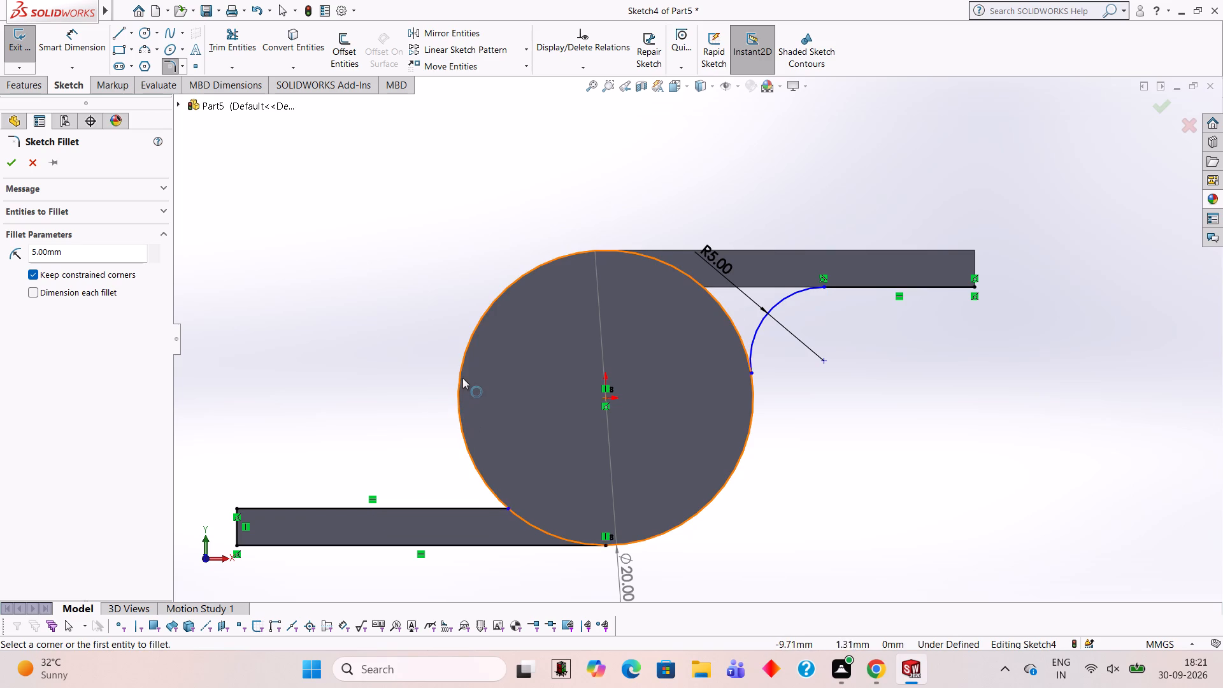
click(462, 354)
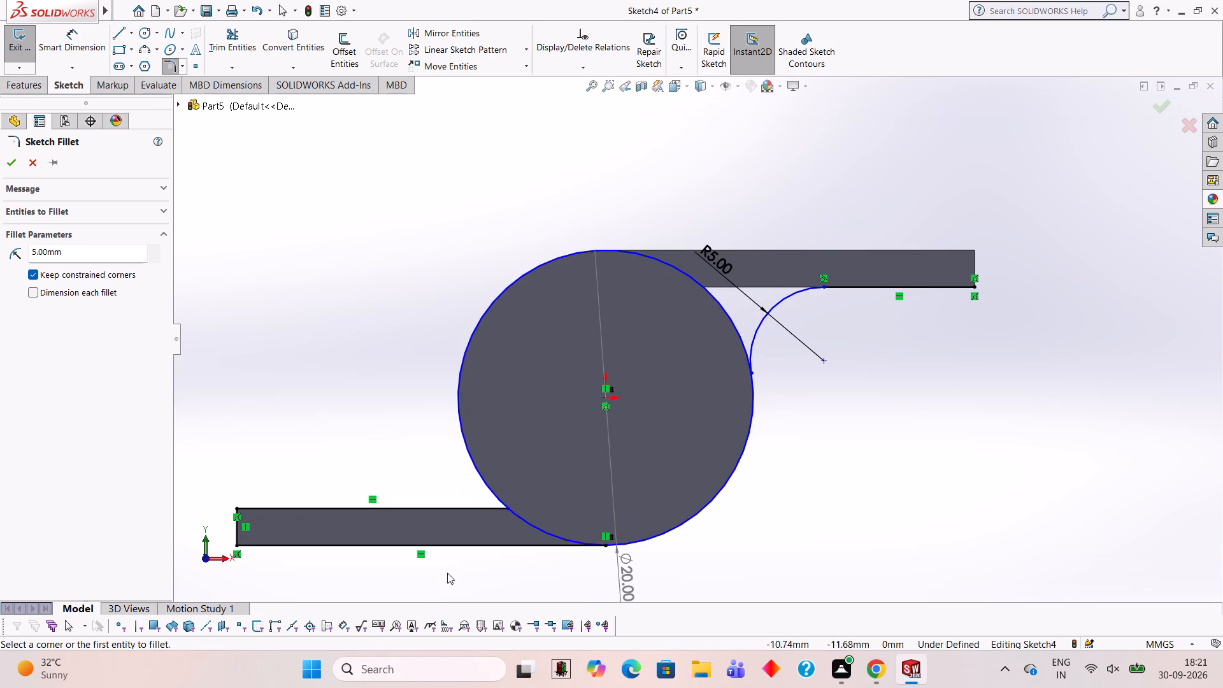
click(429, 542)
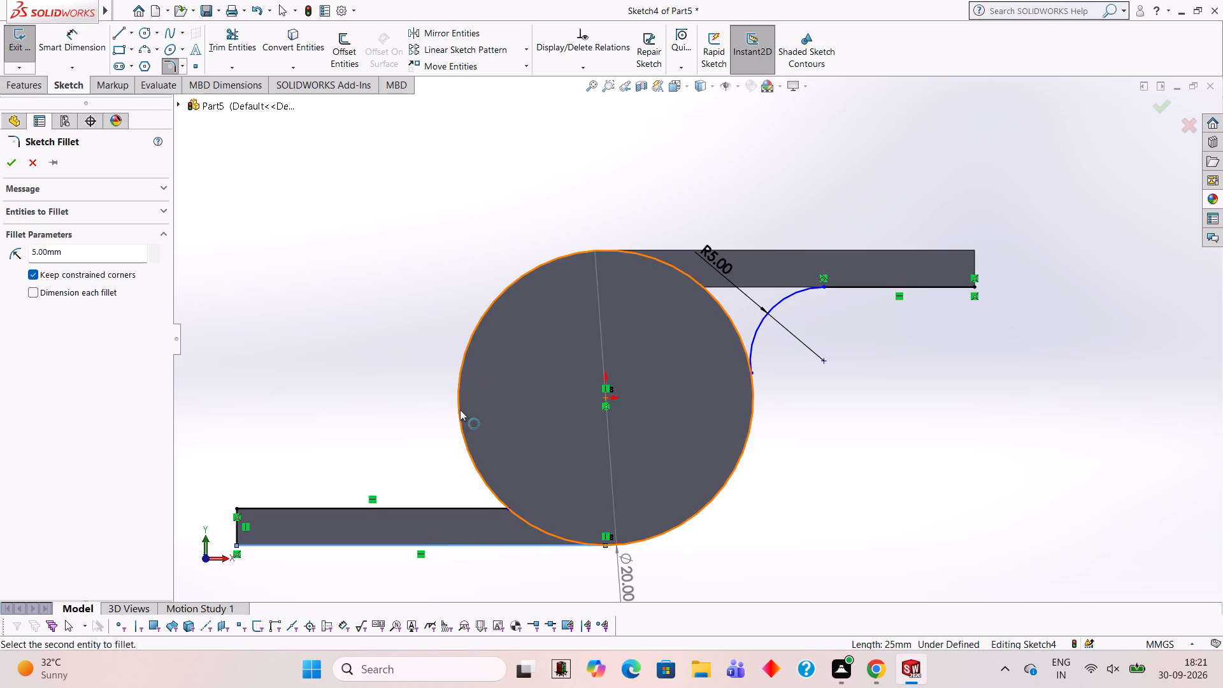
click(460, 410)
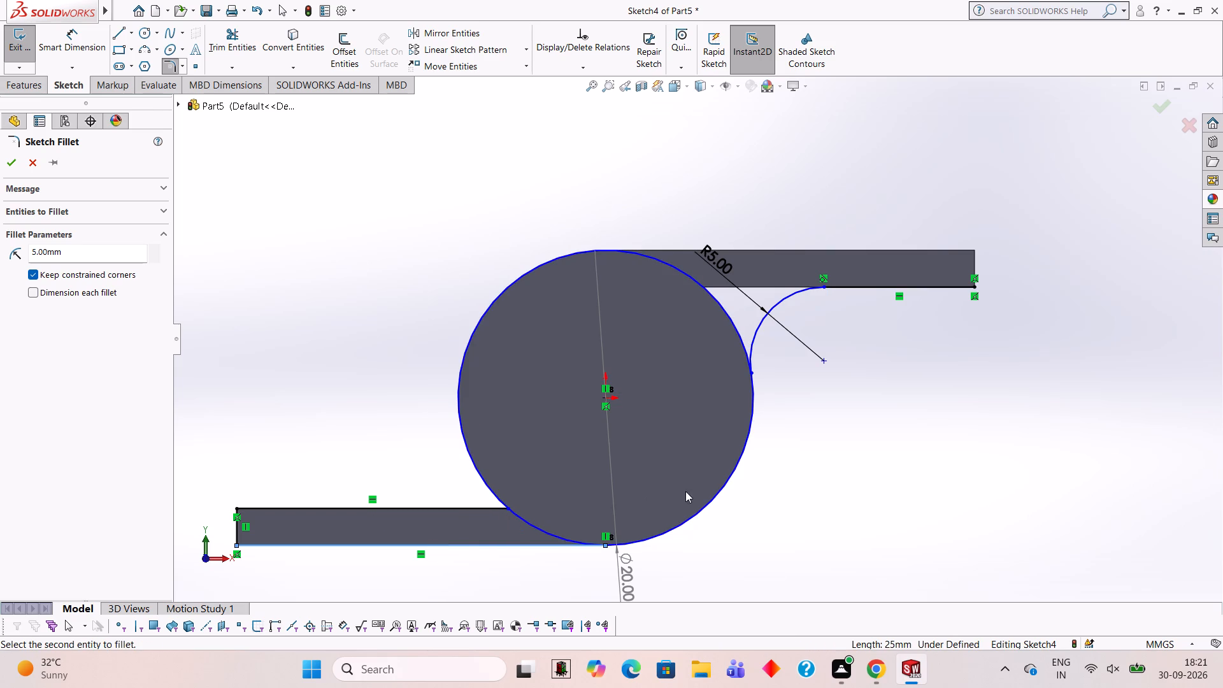
Trim away the circle's arc between the upper fillet's lower end and the bottom tangent point.
click(231, 45)
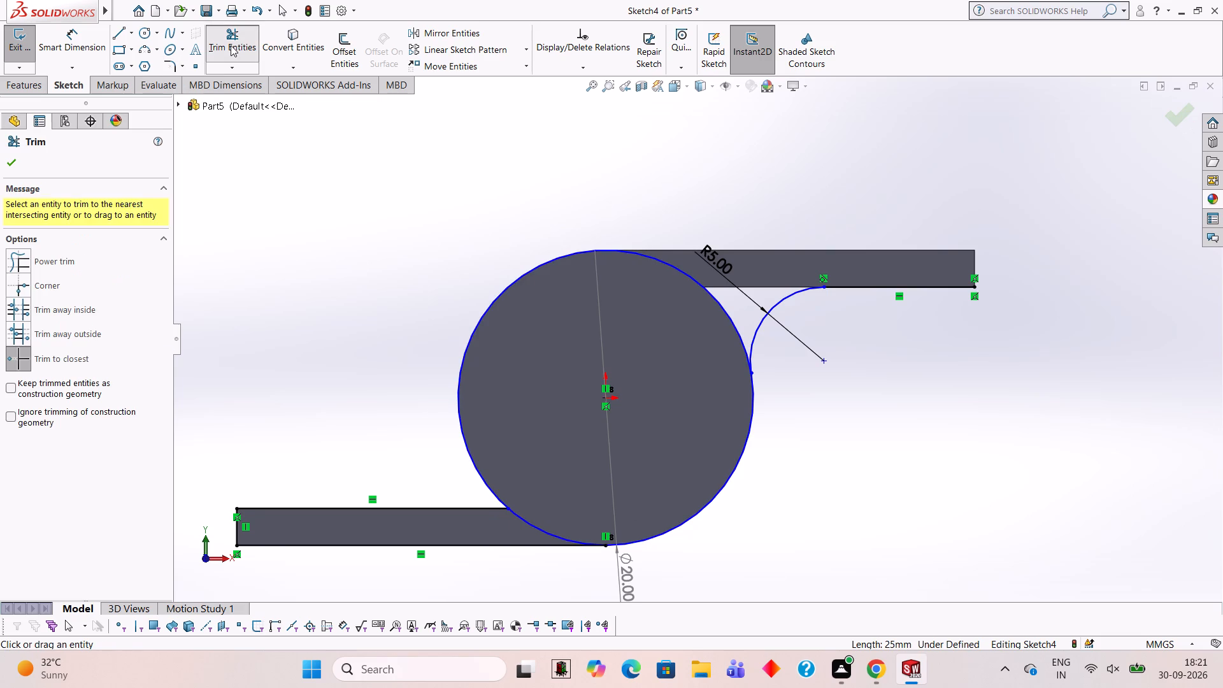
click(709, 500)
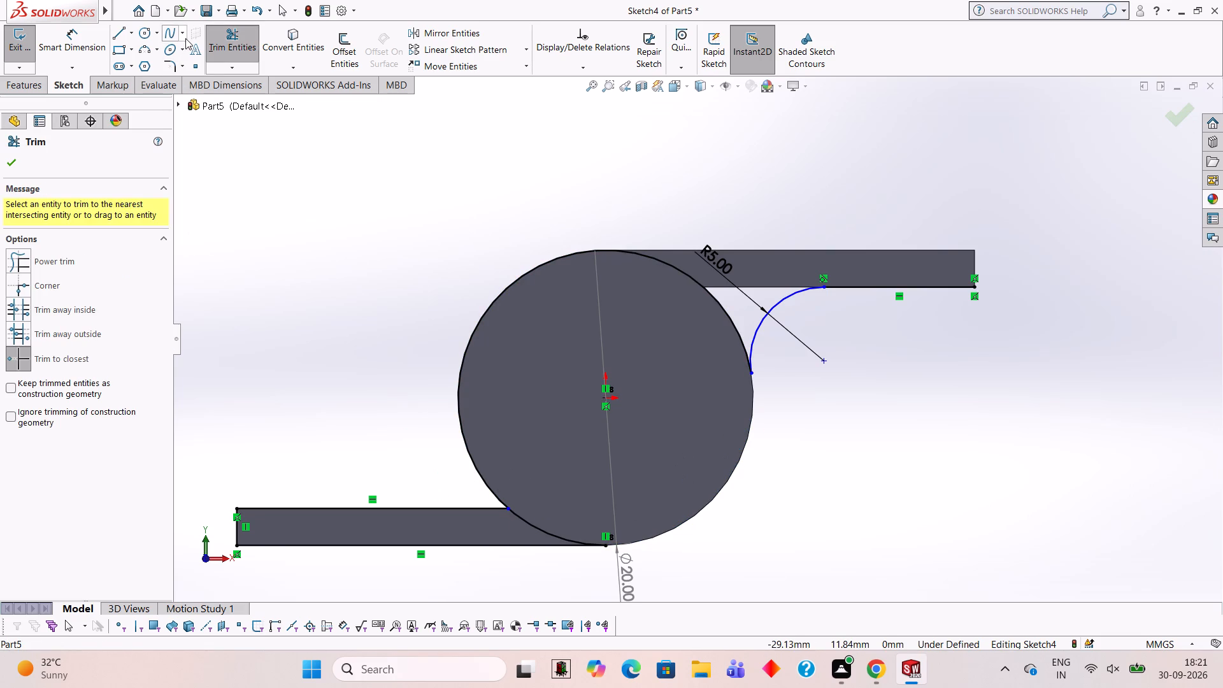
Apply a 5 mm sketch fillet between the remaining circle arc and the lower arm's upper line.
click(172, 71)
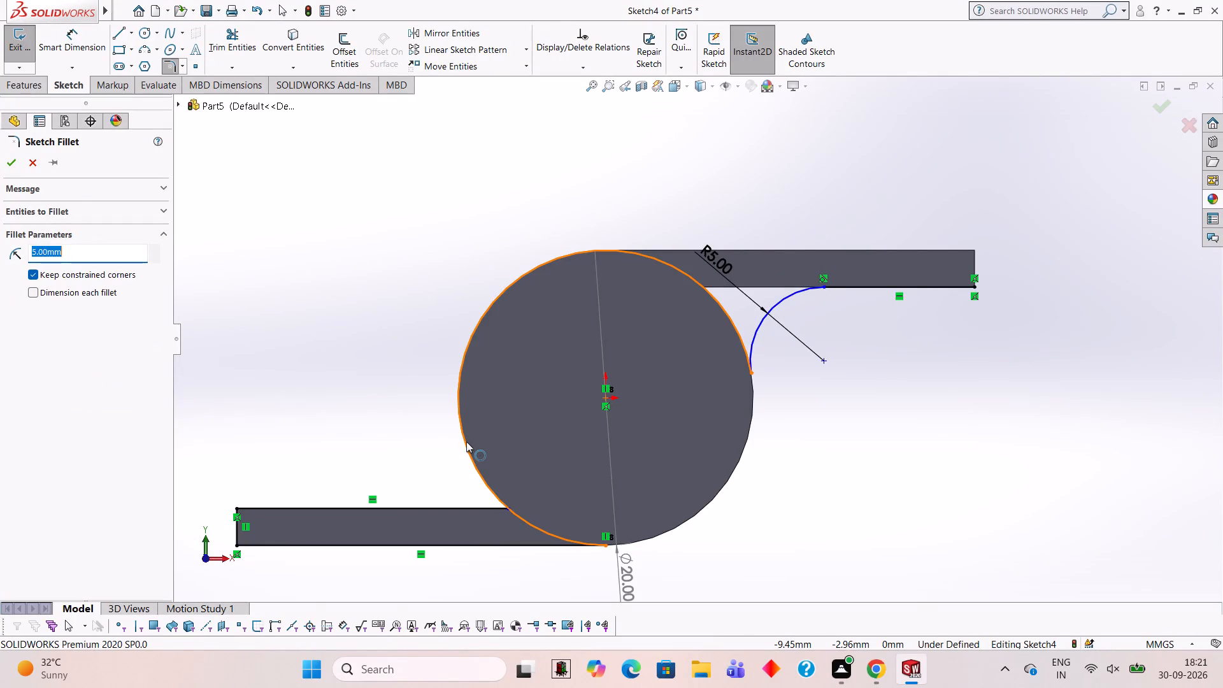
click(466, 441)
click(397, 507)
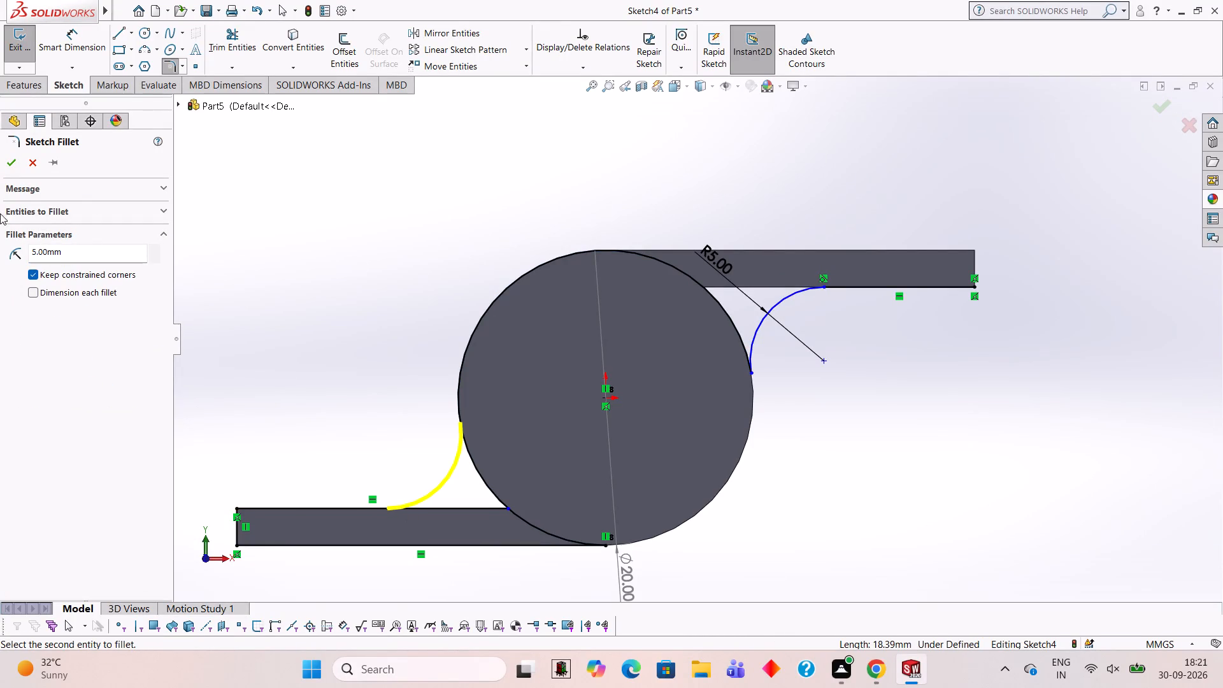
click(16, 168)
click(459, 252)
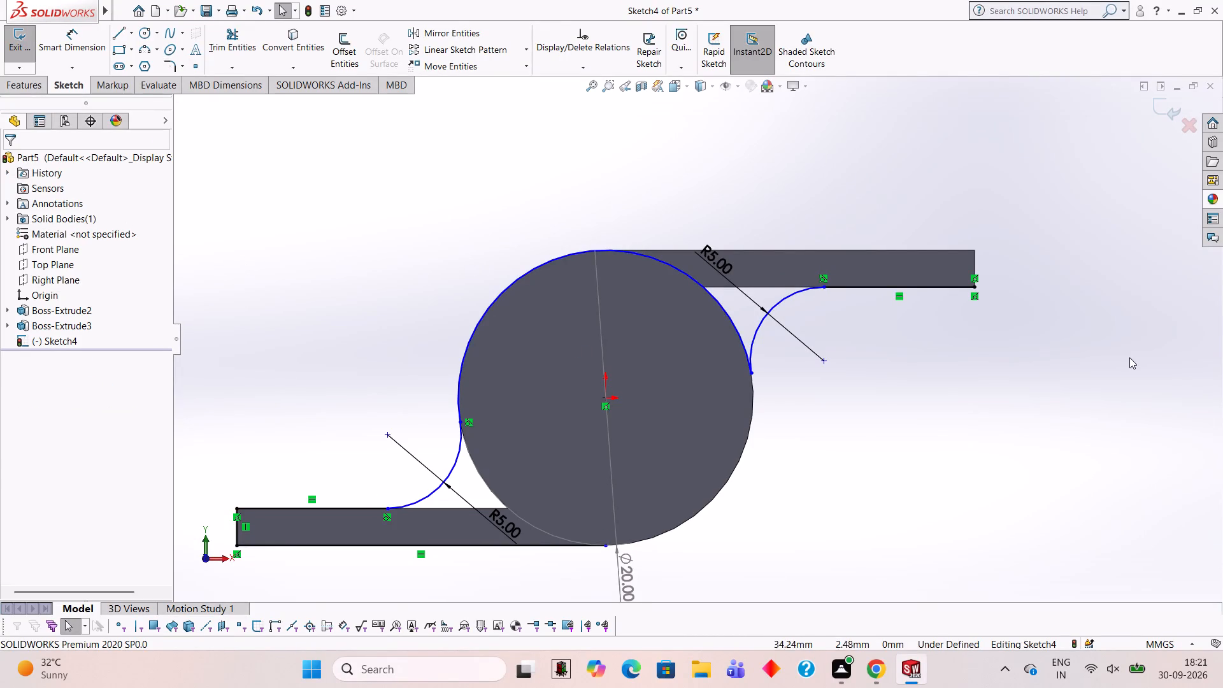
Trim away the lower arm's upper, bottom and end lines and the upper arm's underside line beyond the fillets.
scroll(857, 420, up, 1)
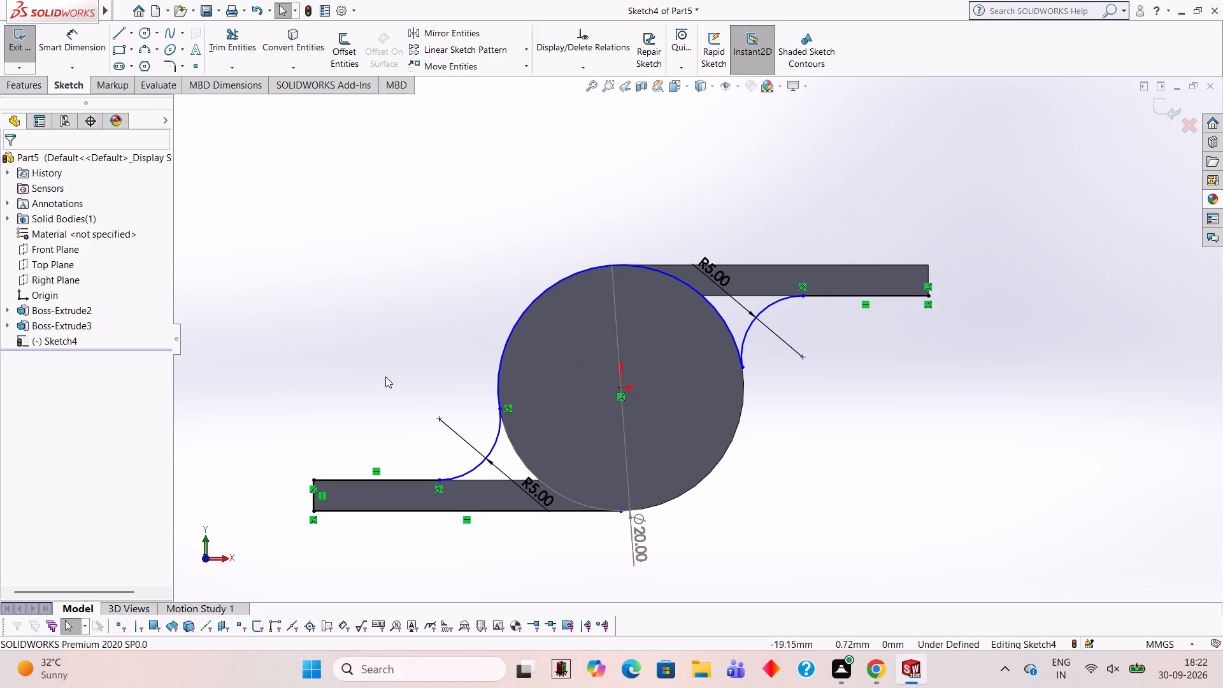
click(232, 40)
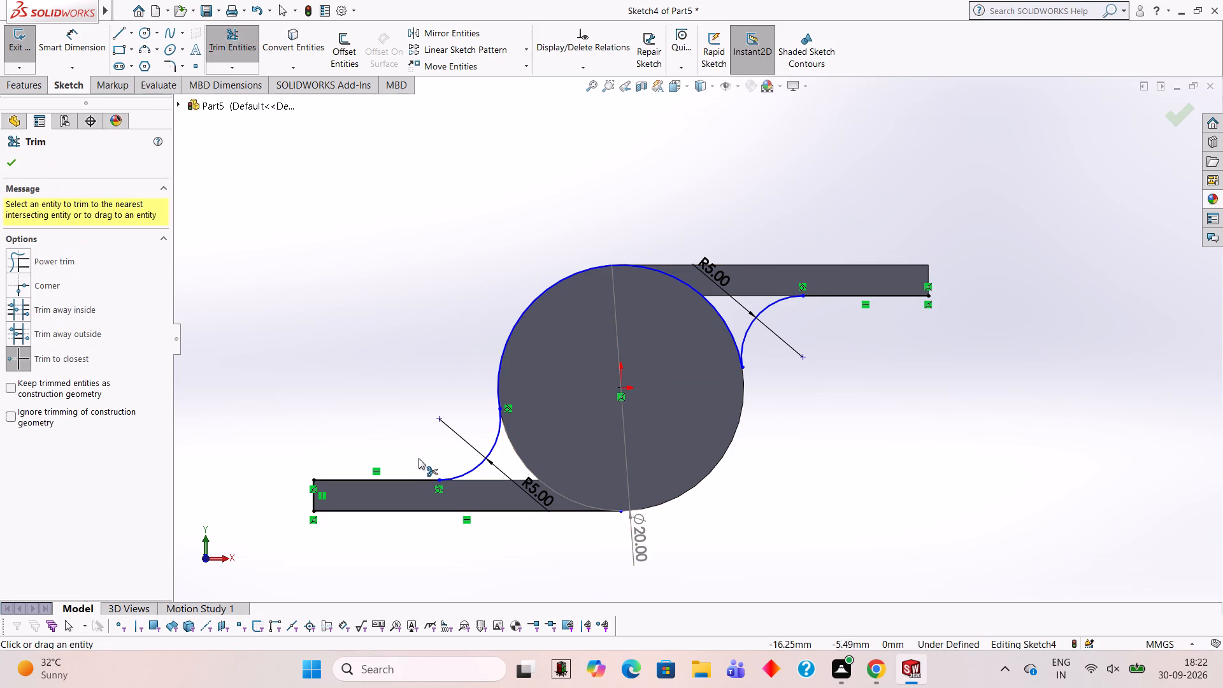
click(398, 482)
click(397, 512)
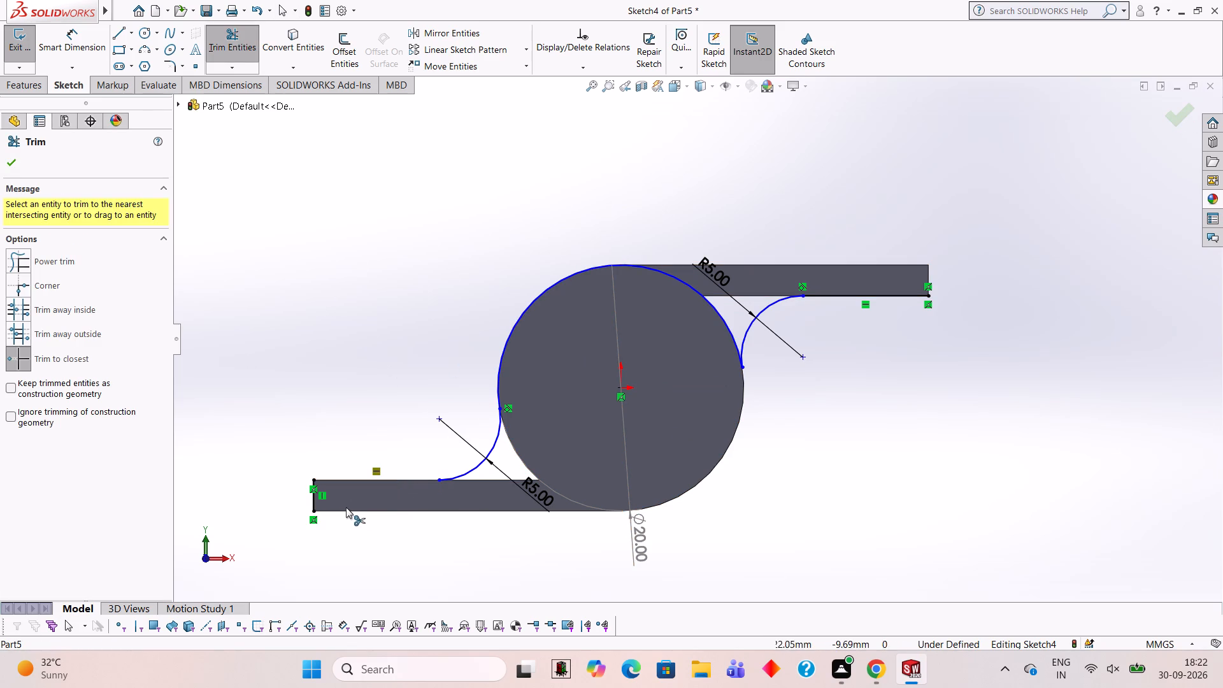
click(313, 507)
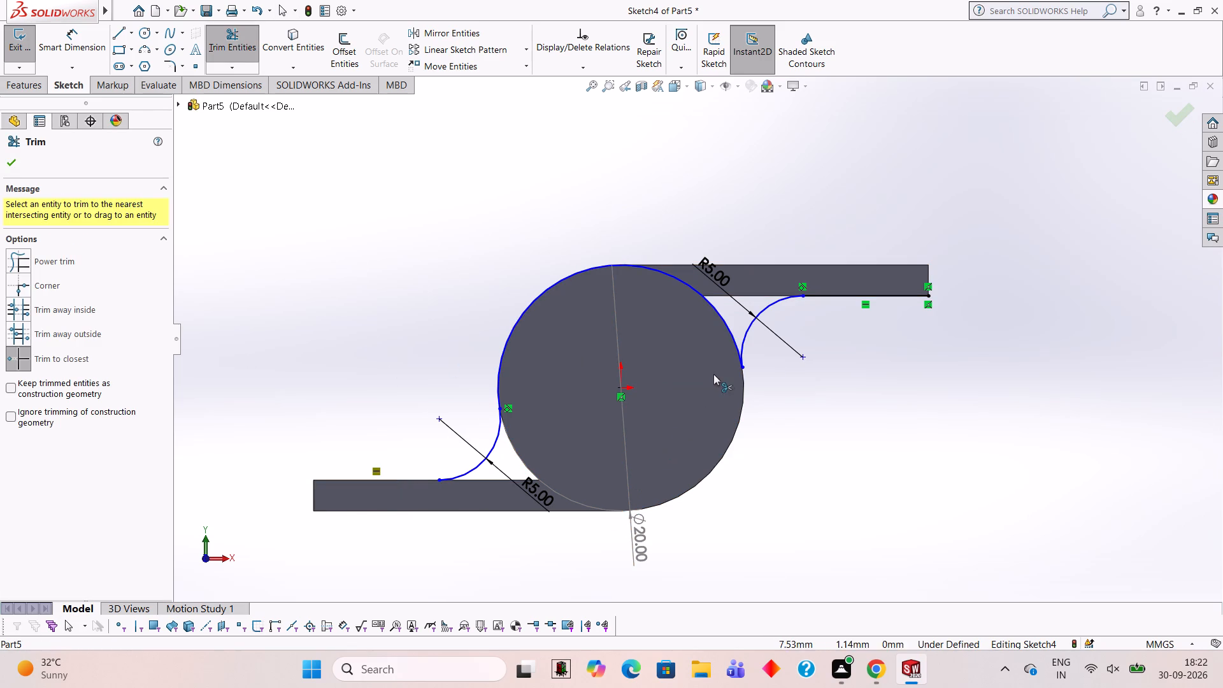
click(879, 297)
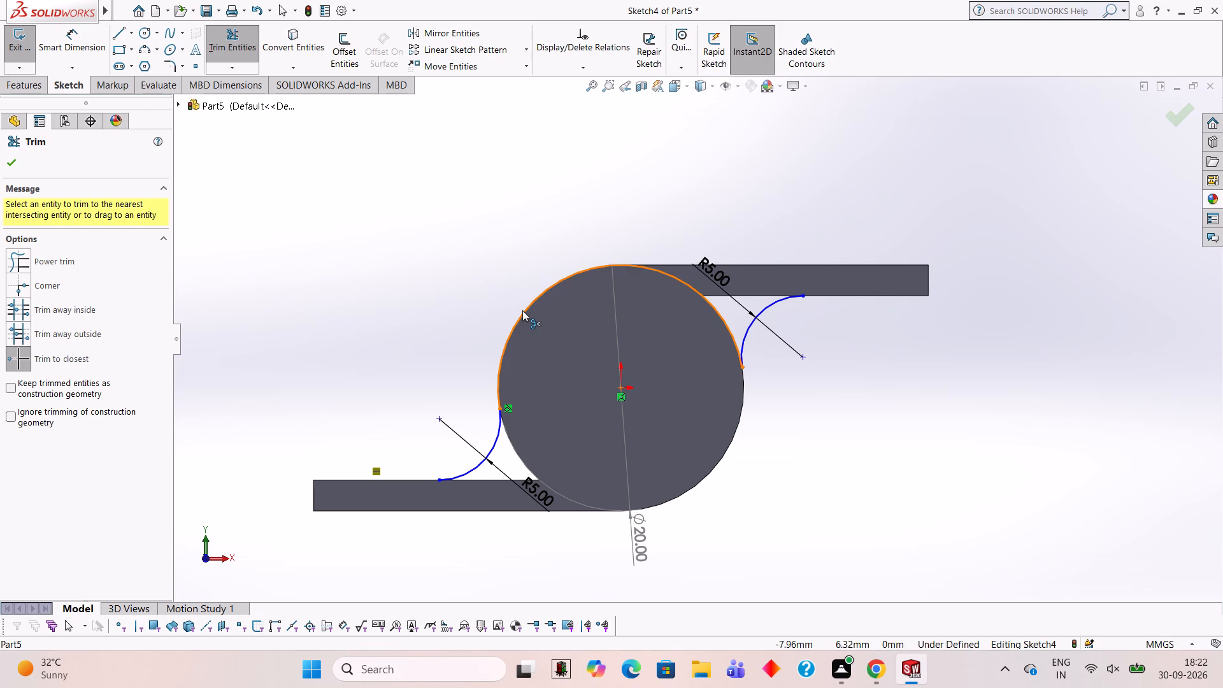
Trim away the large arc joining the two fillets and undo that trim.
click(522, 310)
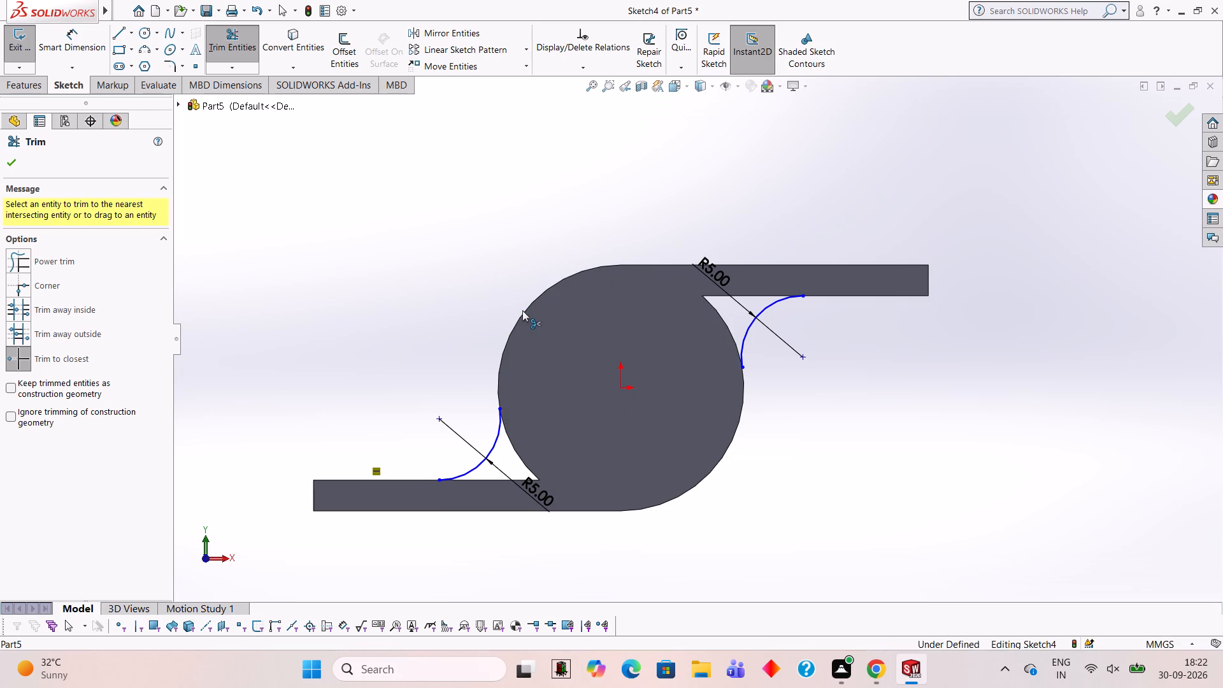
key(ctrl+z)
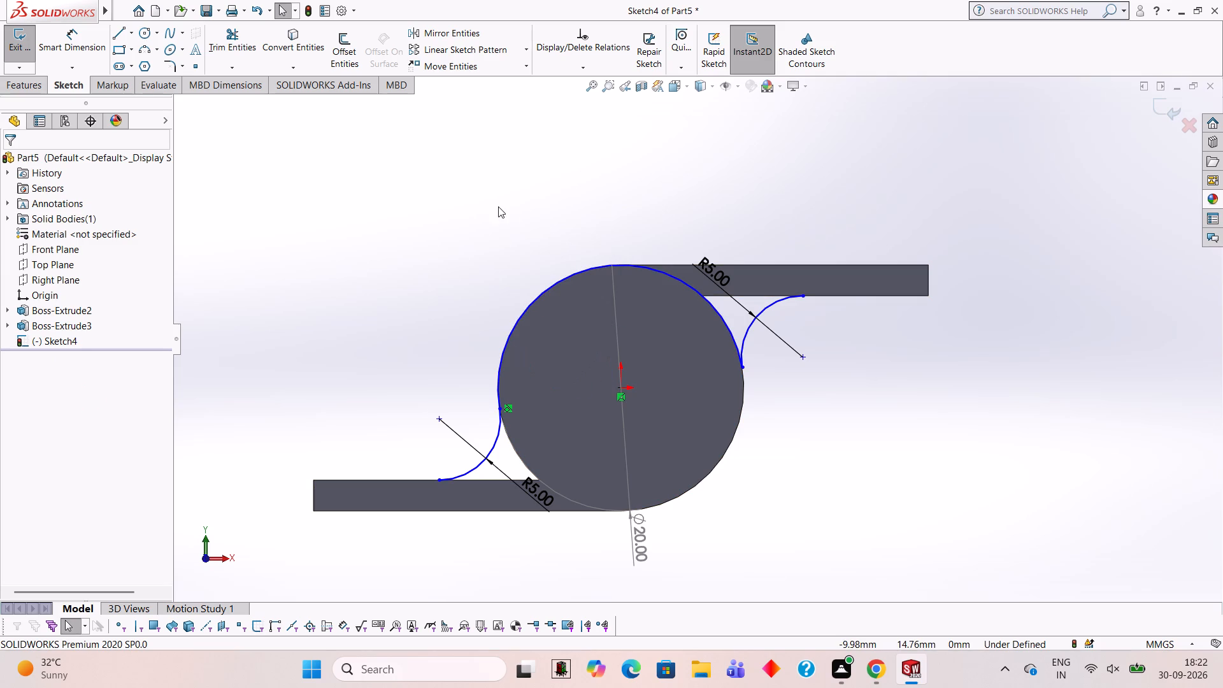
Close the upper fillet profile with a horizontal line from its outer end to the arm-cylinder corner, and trim away the arc beyond that corner.
click(218, 55)
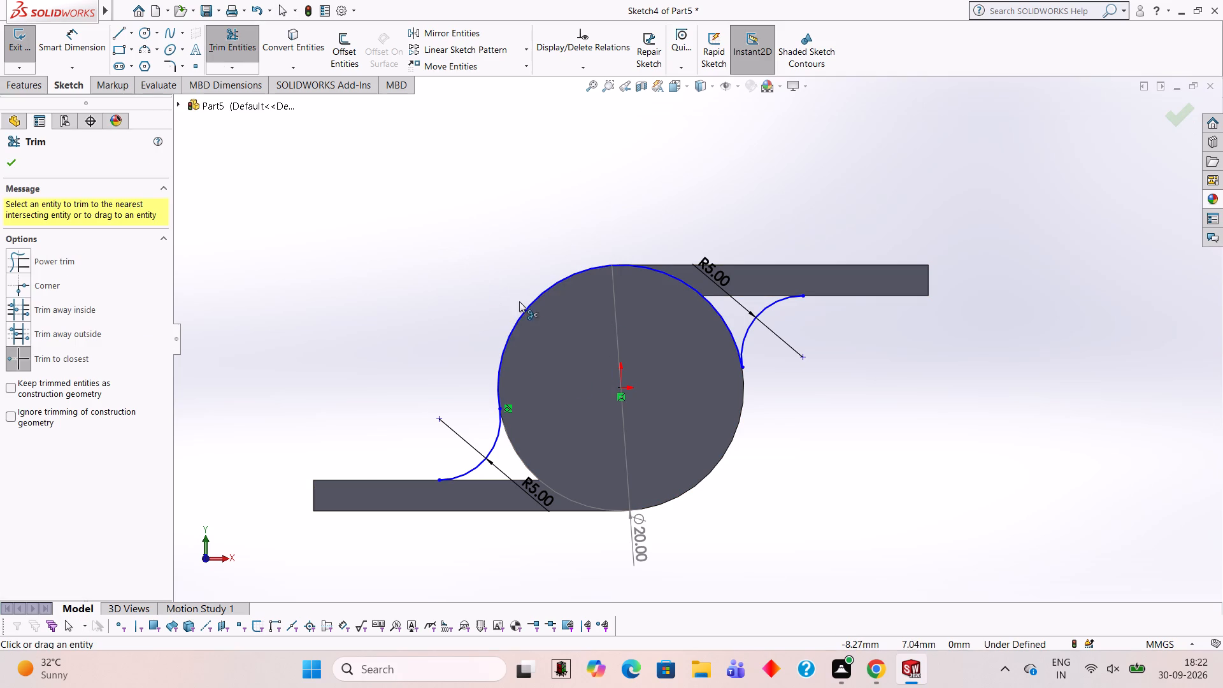
click(115, 37)
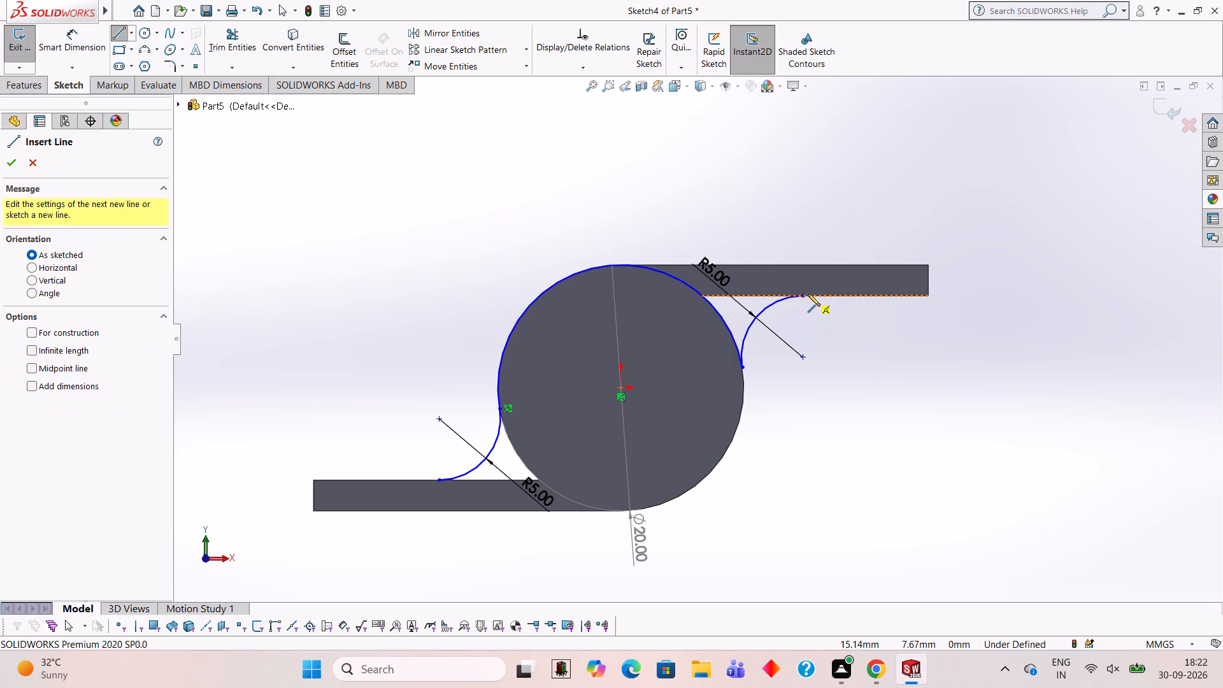
click(801, 297)
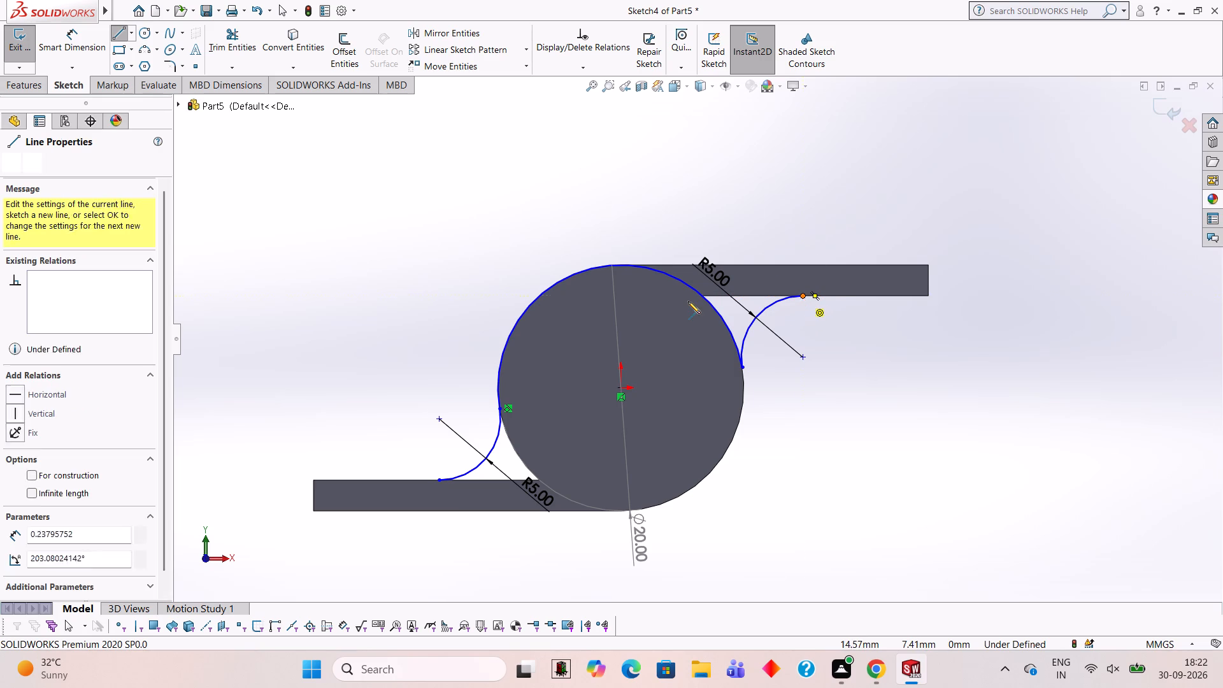
click(701, 296)
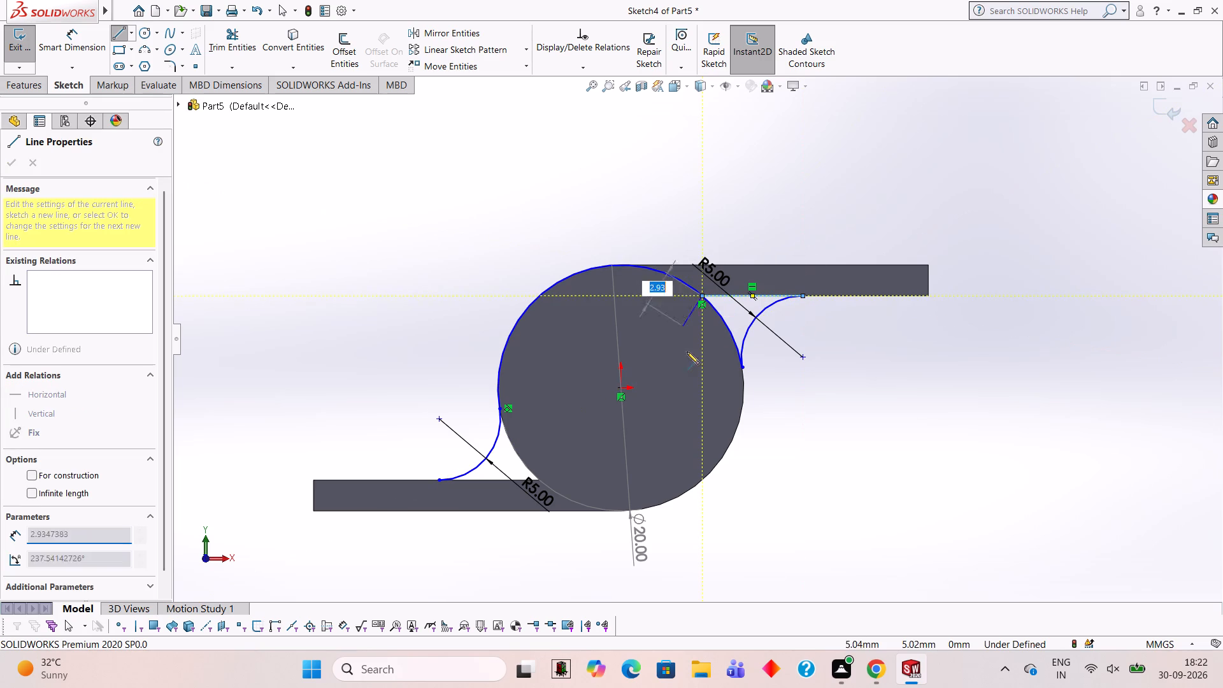
click(232, 45)
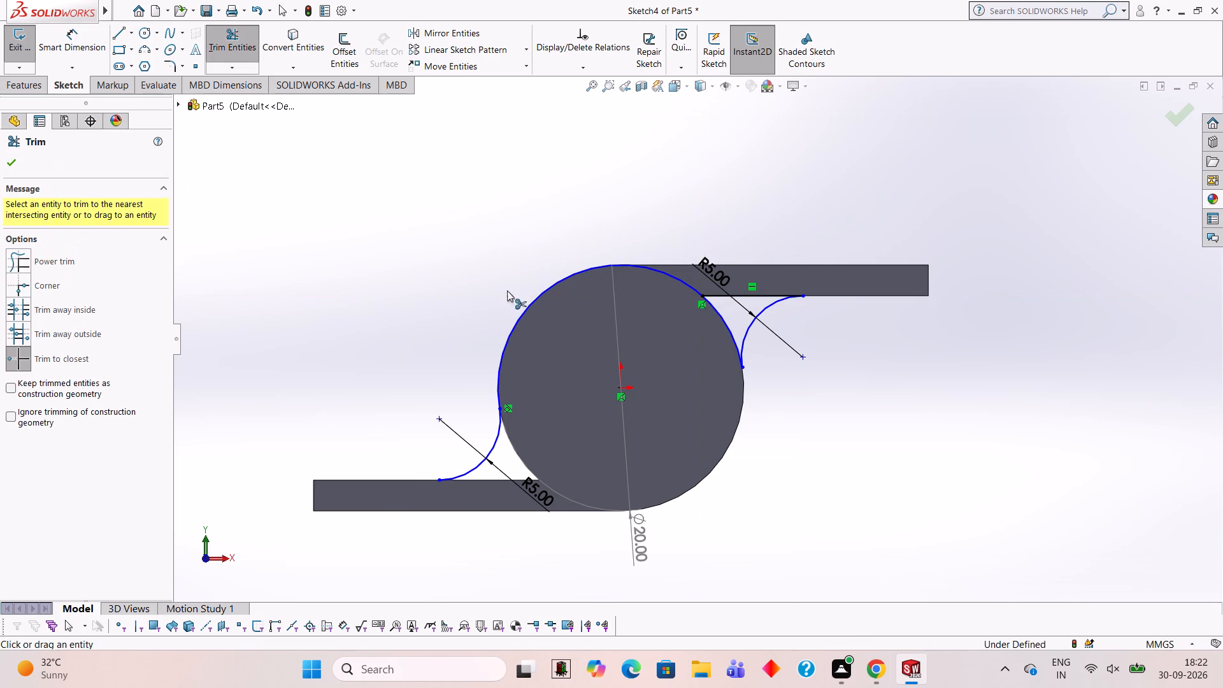
click(524, 311)
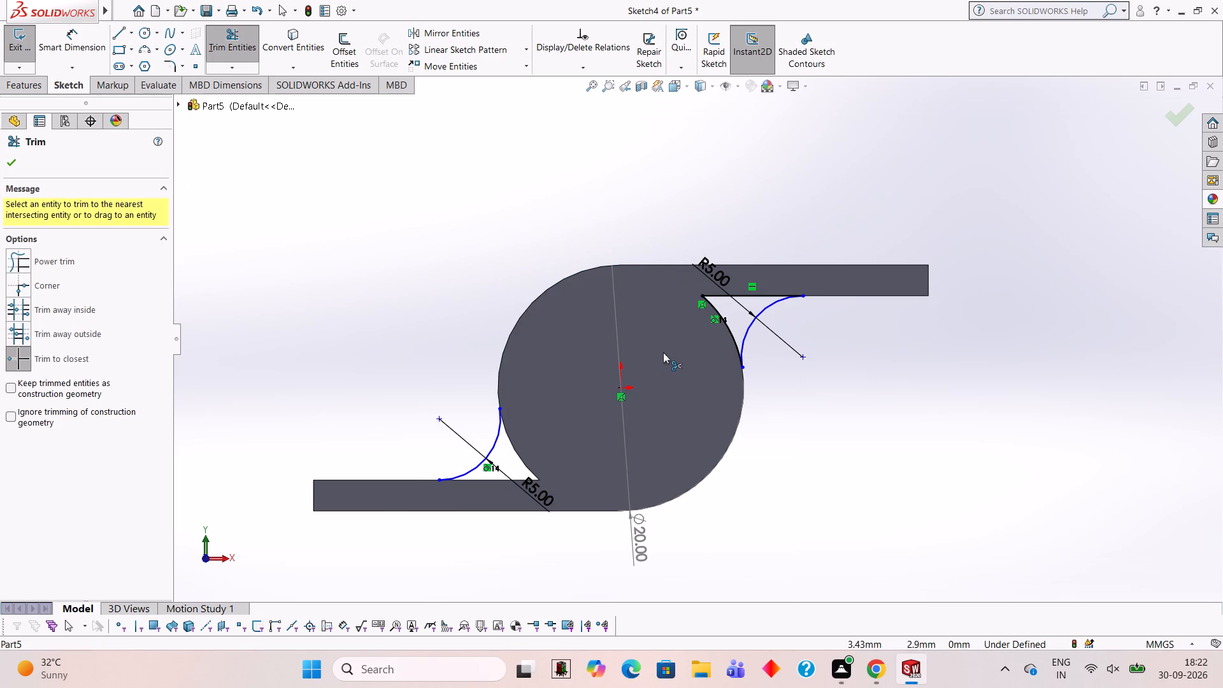
Sketch a 20 mm diameter circle centred on the origin and trim it to the arc from the lower fillet's upper end to the bottom tangent point.
click(138, 33)
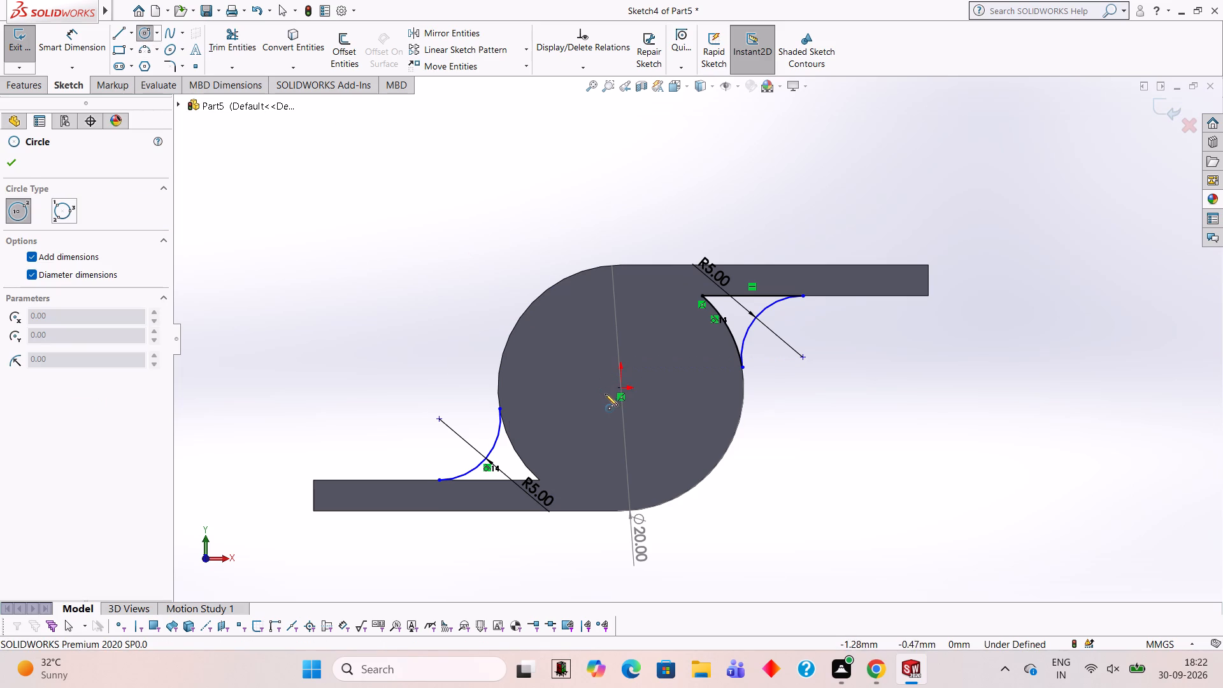
click(622, 390)
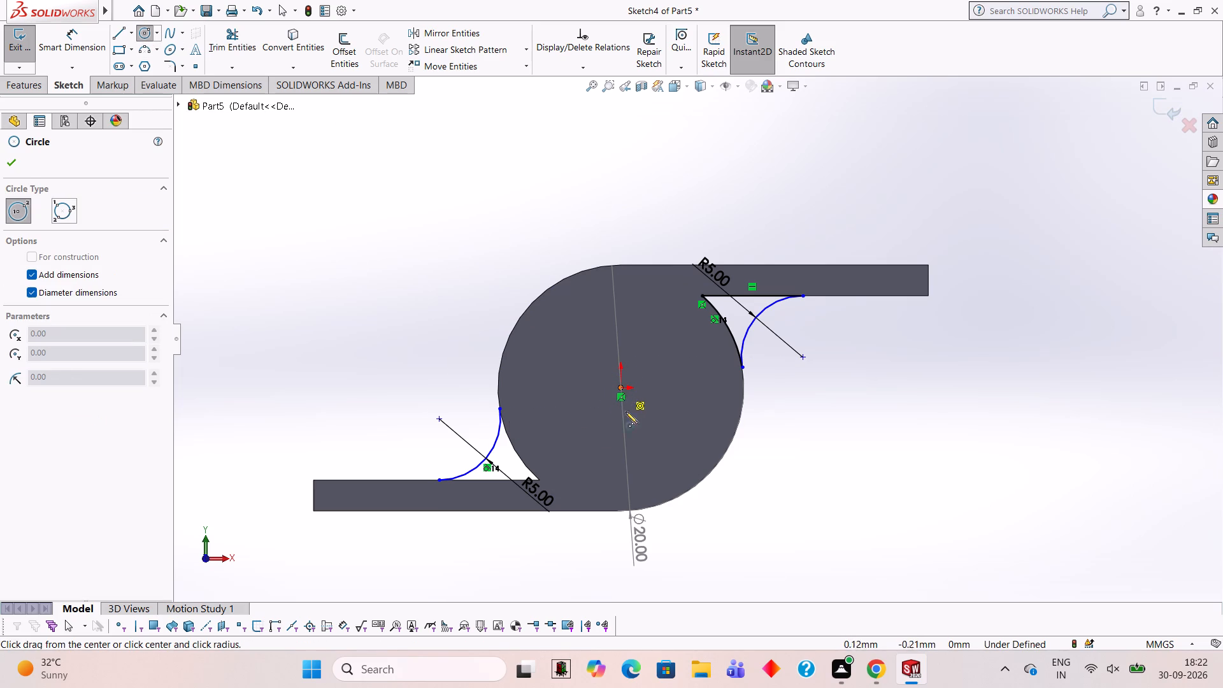
text(20)
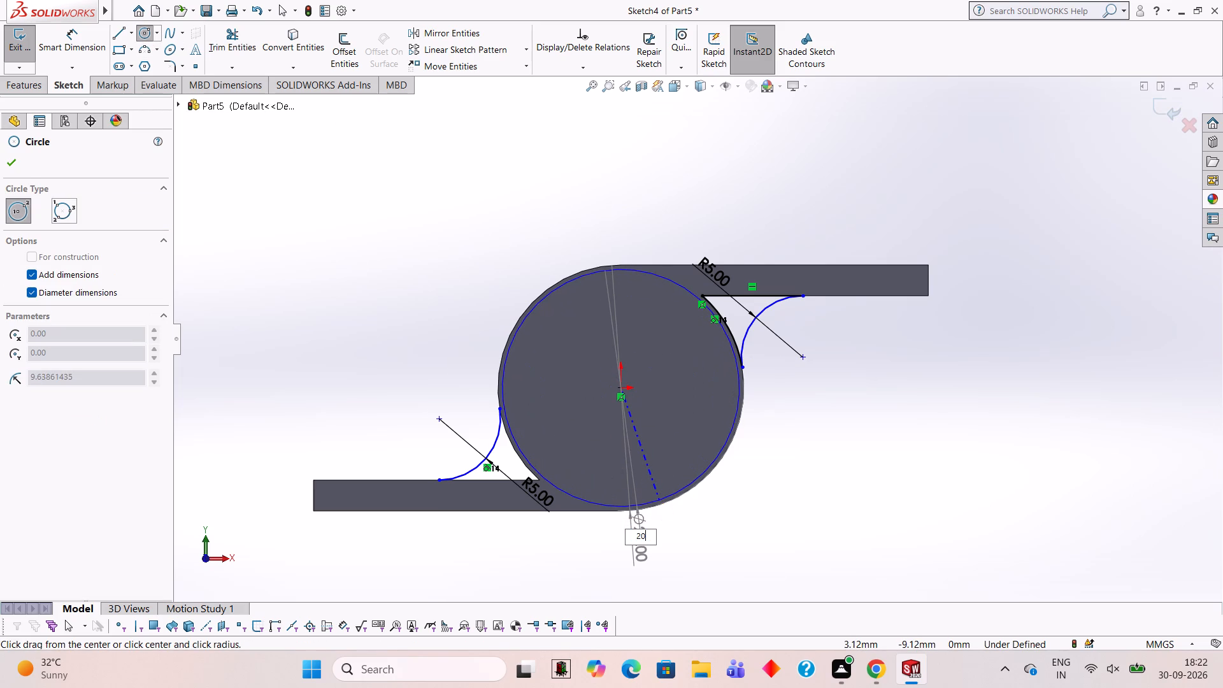
key(Return)
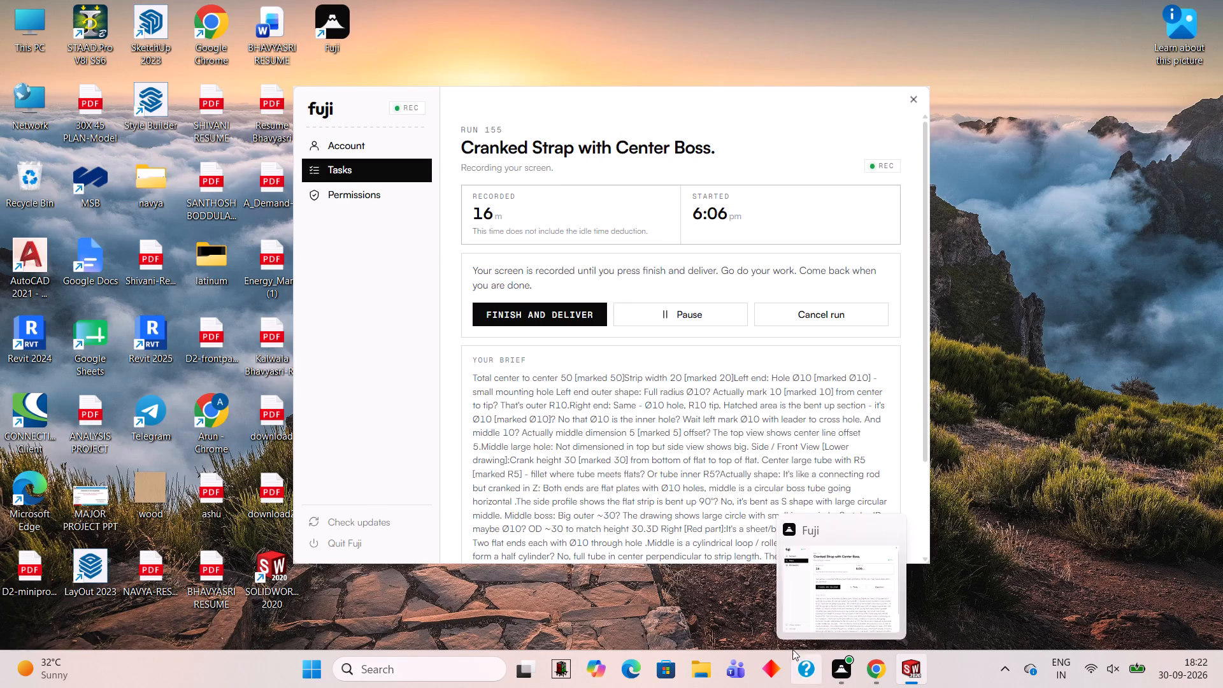
click(245, 55)
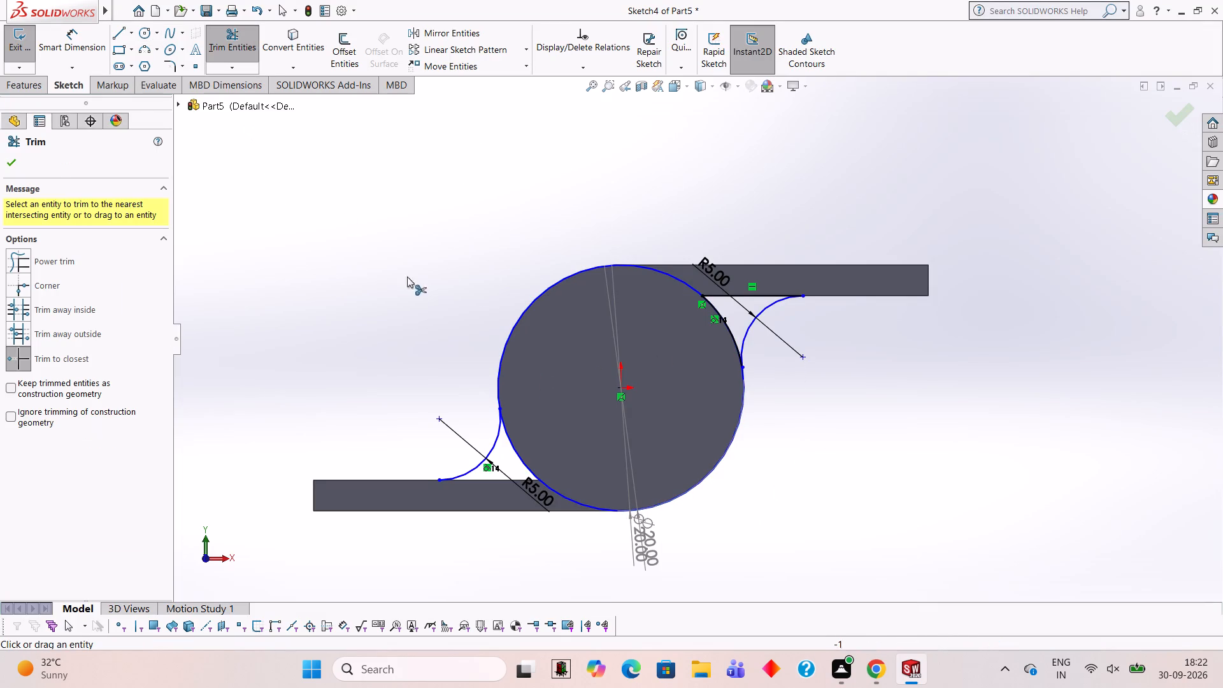
click(499, 378)
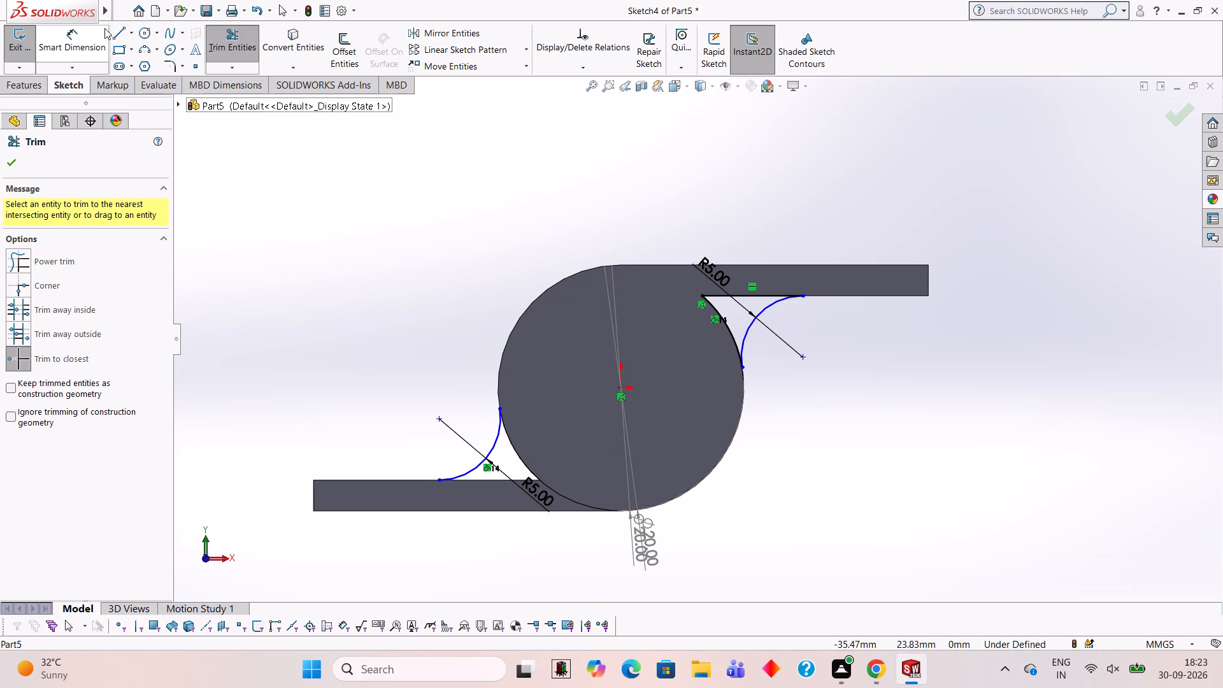
Close the lower fillet profile with a horizontal line from its outer end to the arm-cylinder corner, and trim away the arc beyond that corner.
click(124, 32)
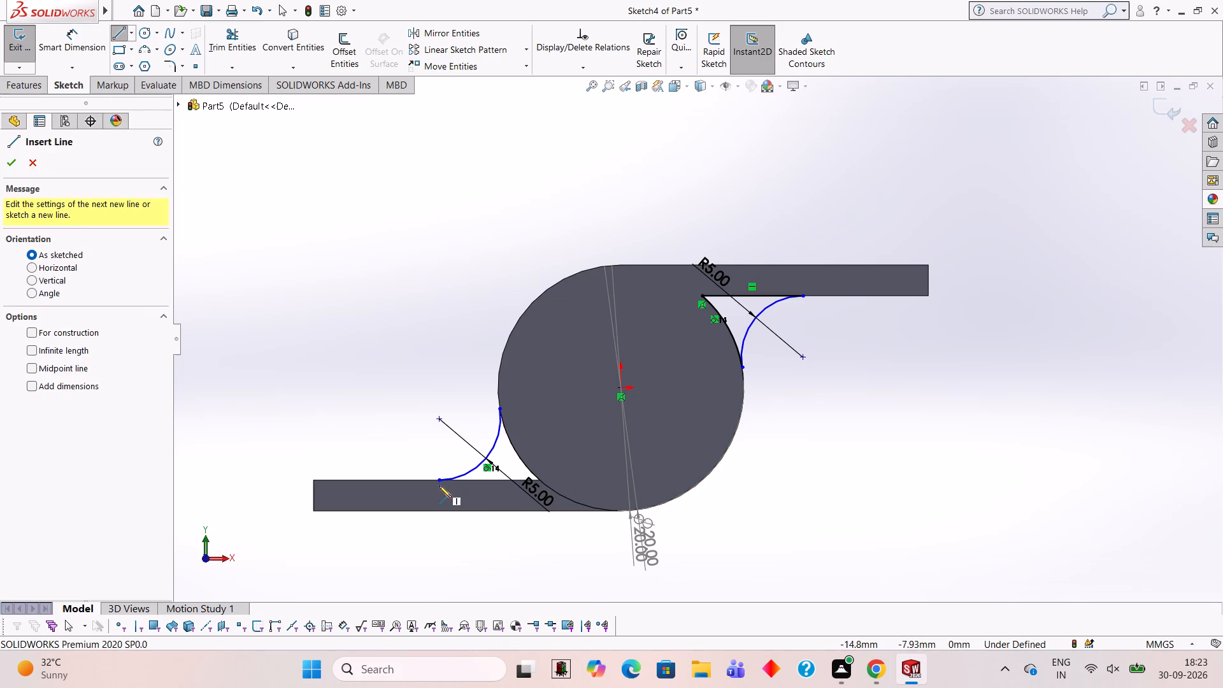
click(440, 479)
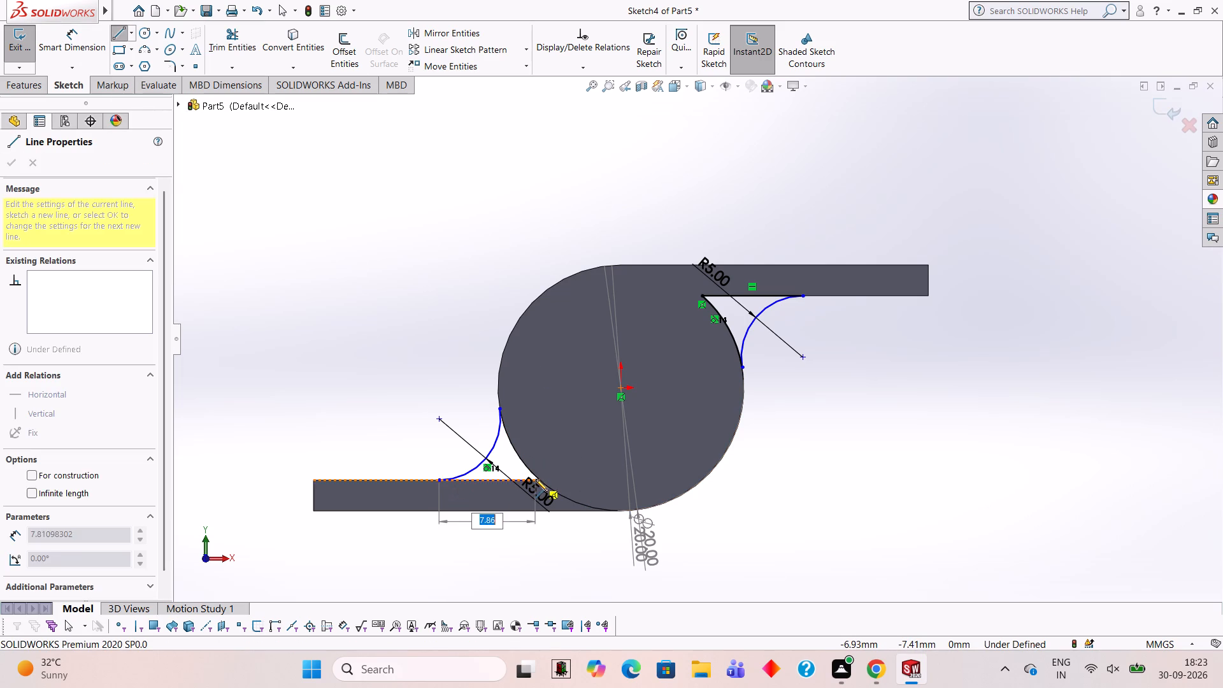
click(539, 480)
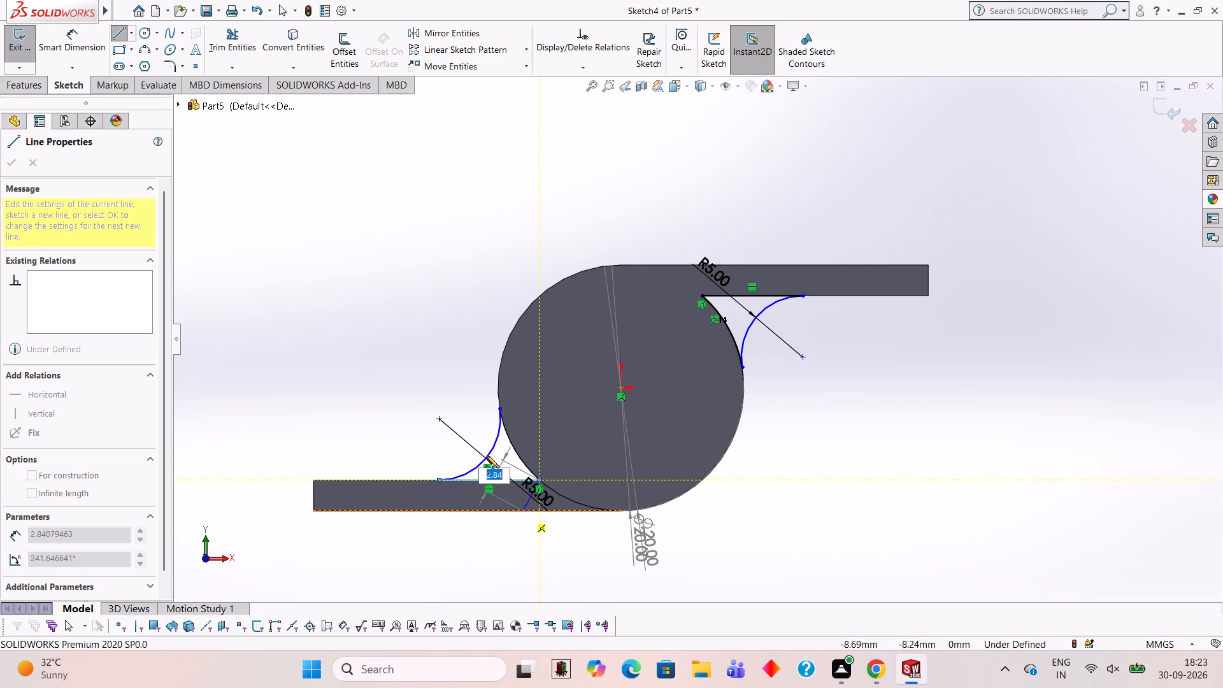
click(250, 48)
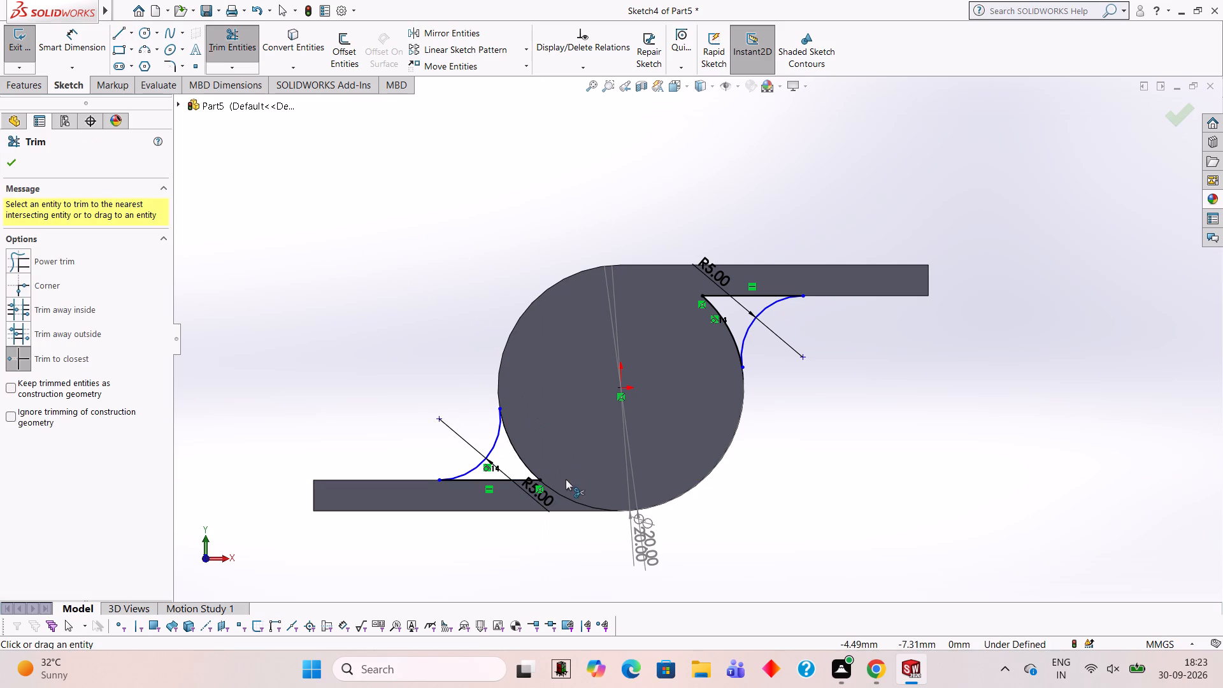
click(559, 494)
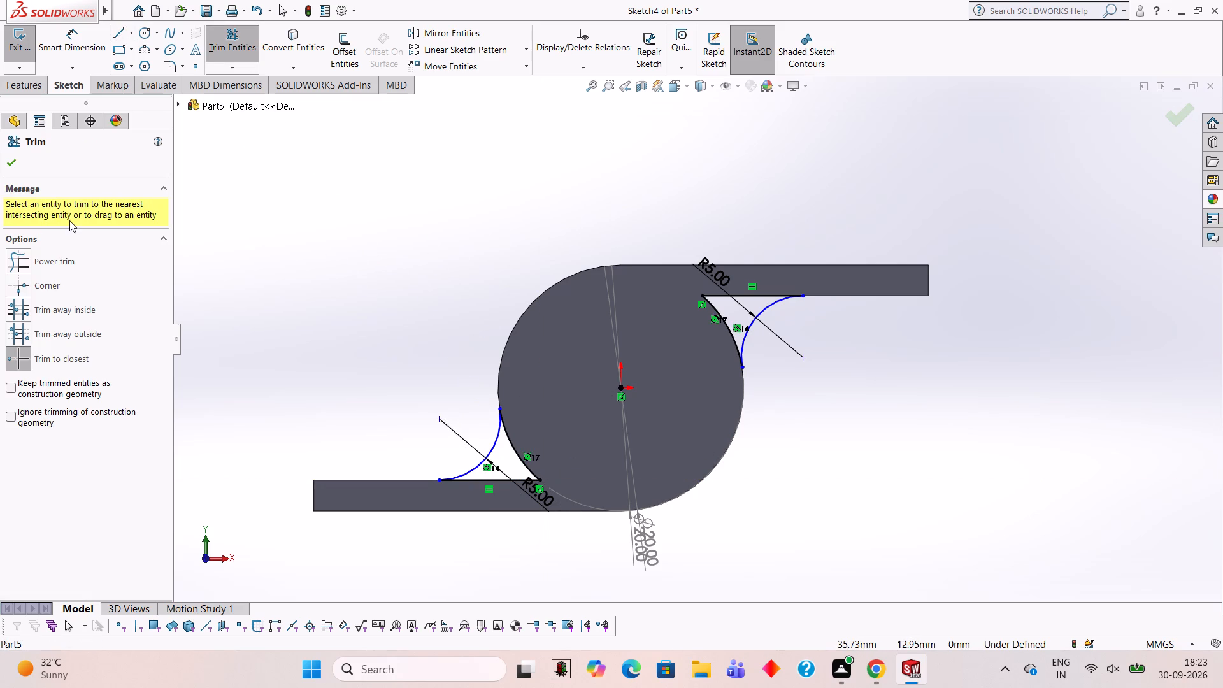
Extrude both closed 5 mm fillet regions 20 mm blind in the reversed direction, merged along the full strap width.
click(23, 90)
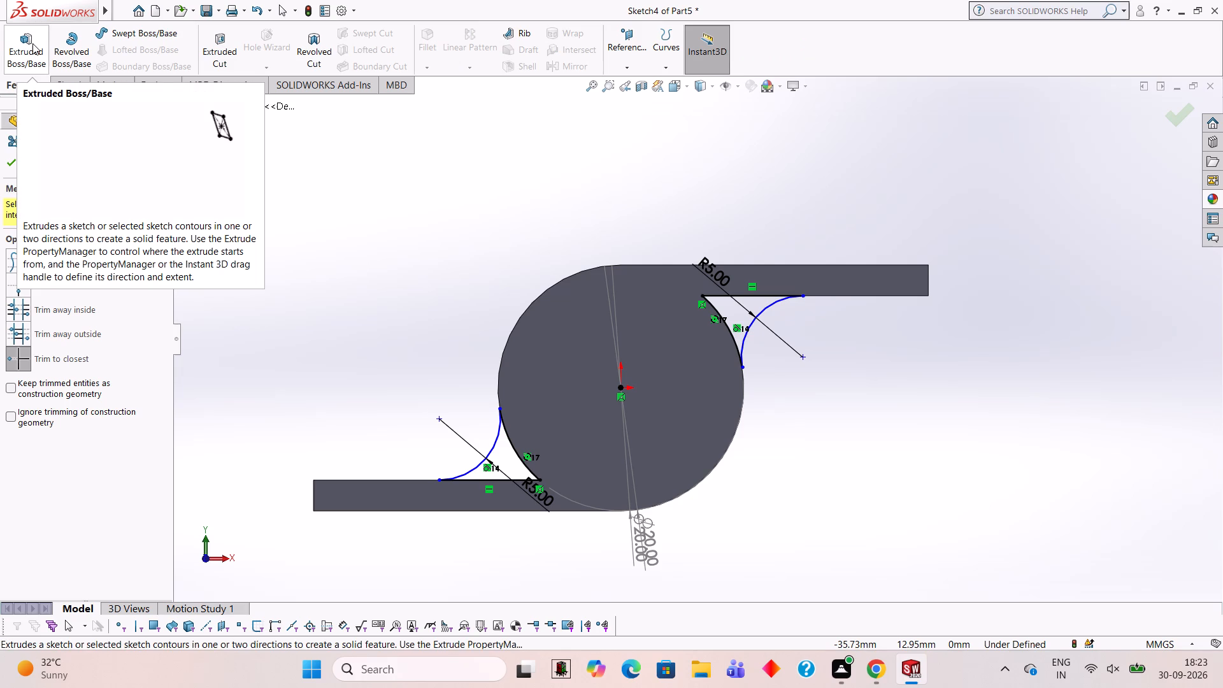
click(32, 43)
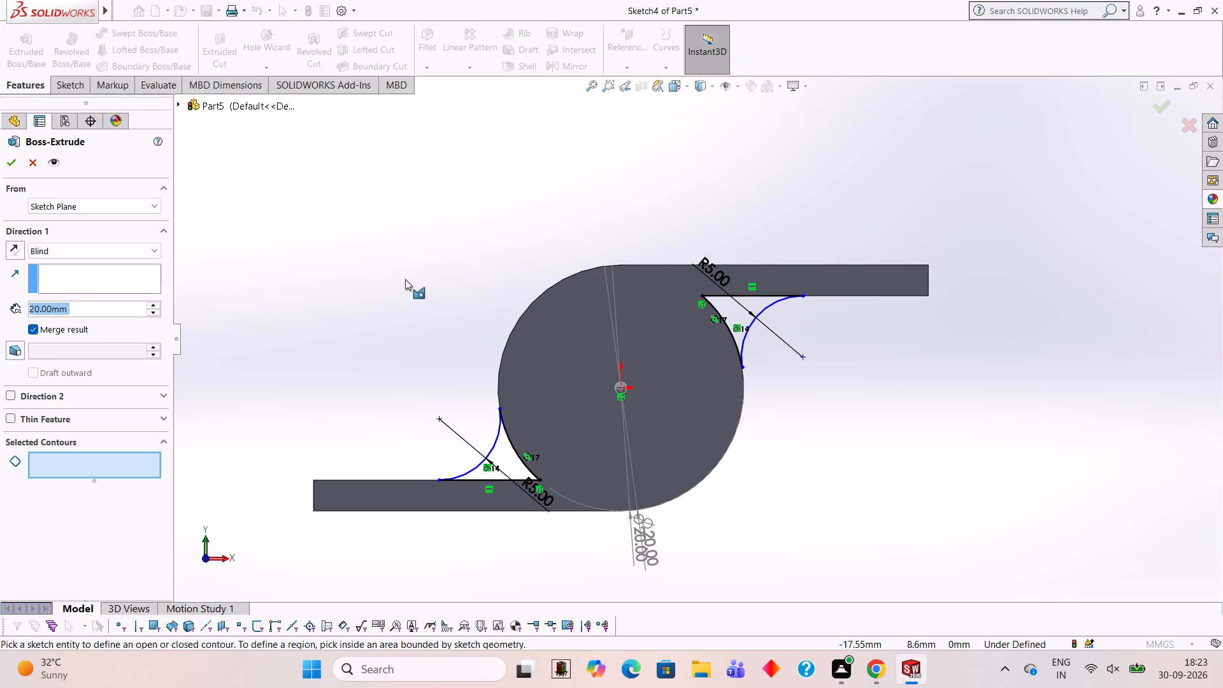
click(503, 457)
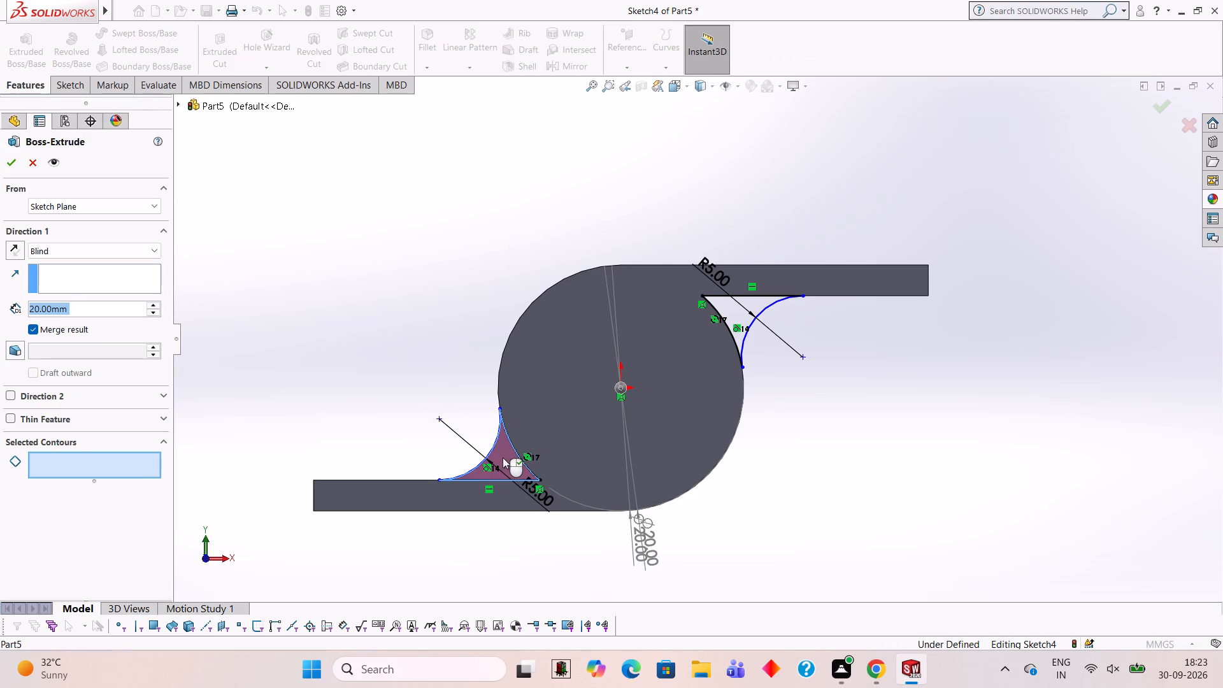
click(740, 312)
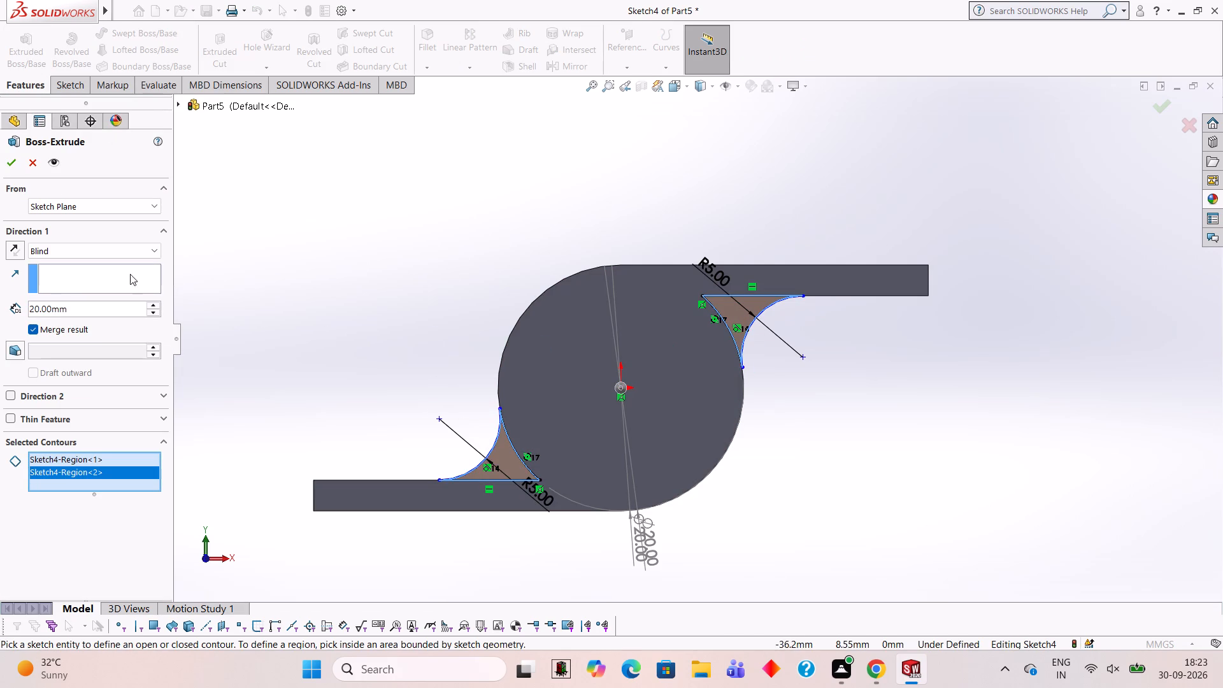
middle_drag(334, 266, 355, 360)
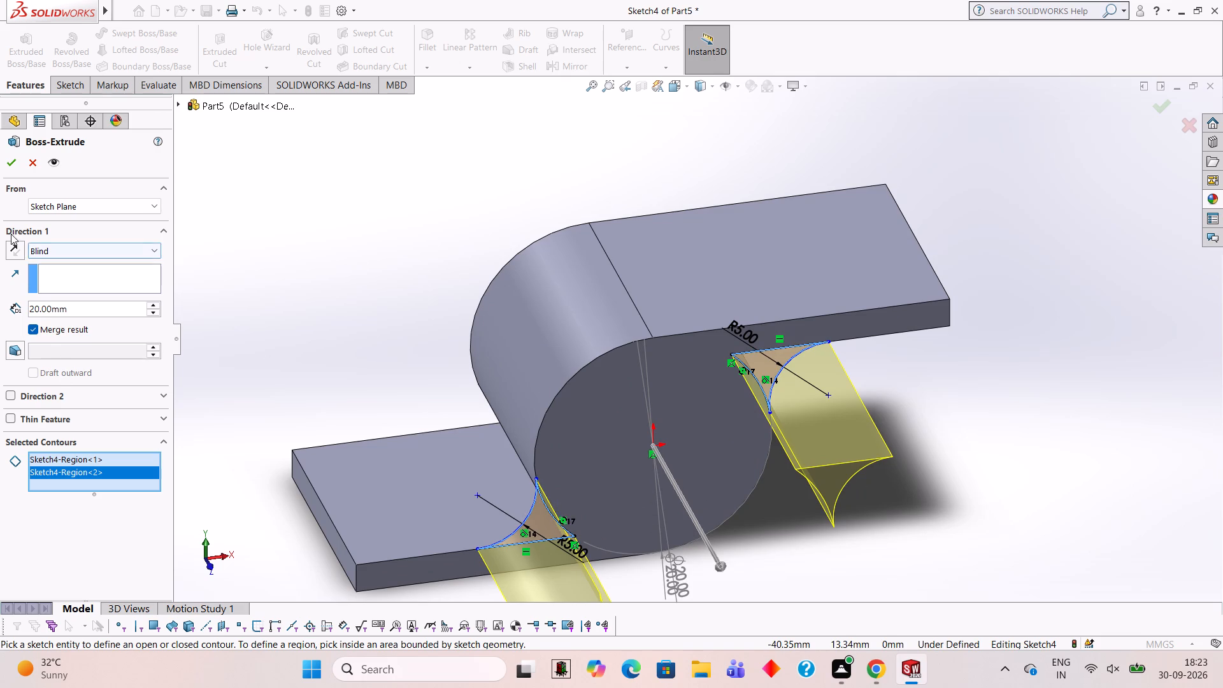
click(15, 247)
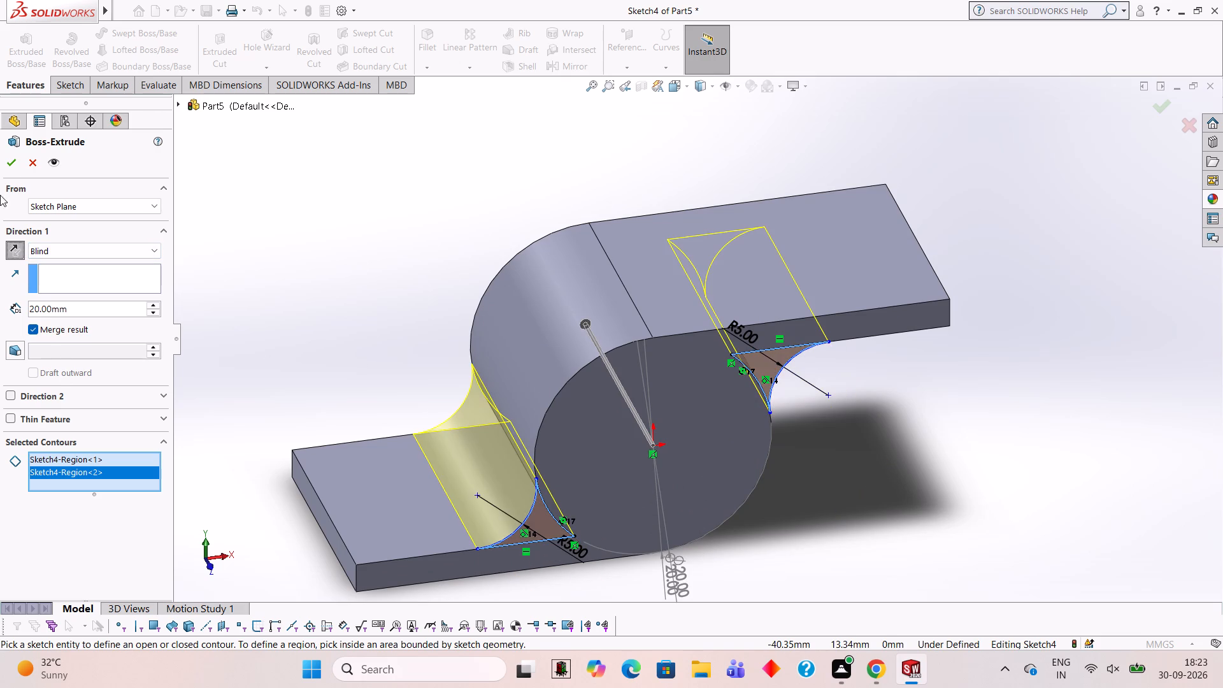
click(10, 166)
click(311, 295)
Examine the strap from several sides, checking the blends between the centre cylinder and both arms.
scroll(408, 349, up, 2)
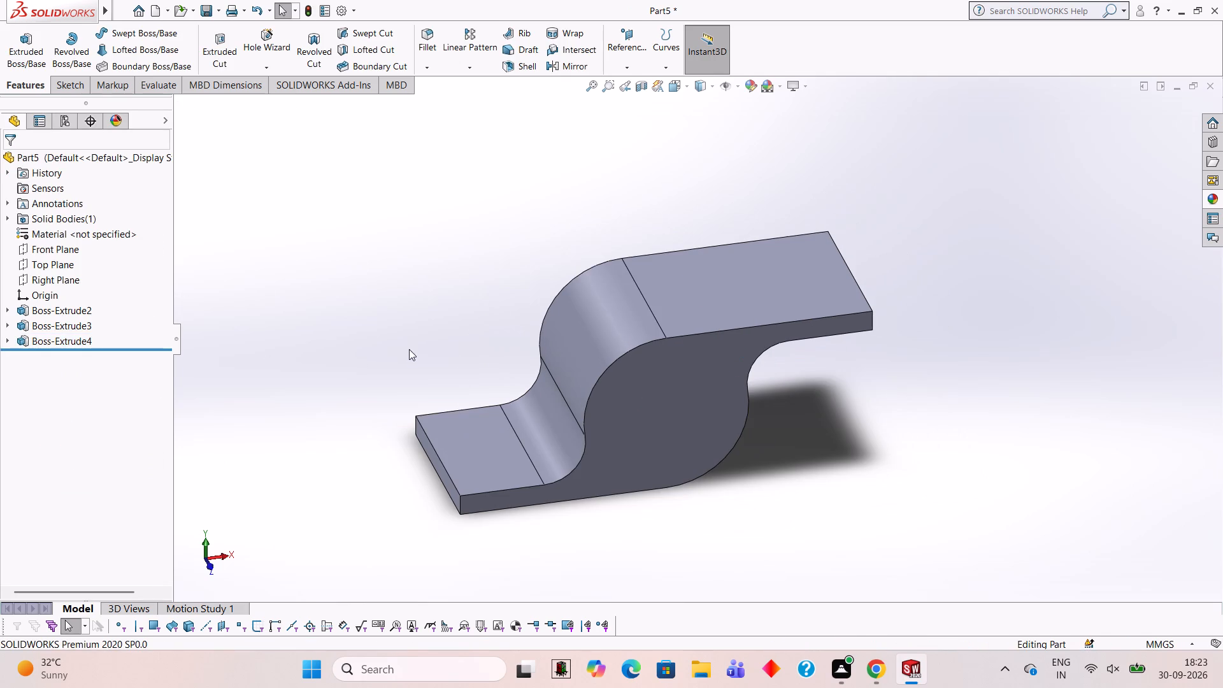
middle_drag(841, 383, 817, 375)
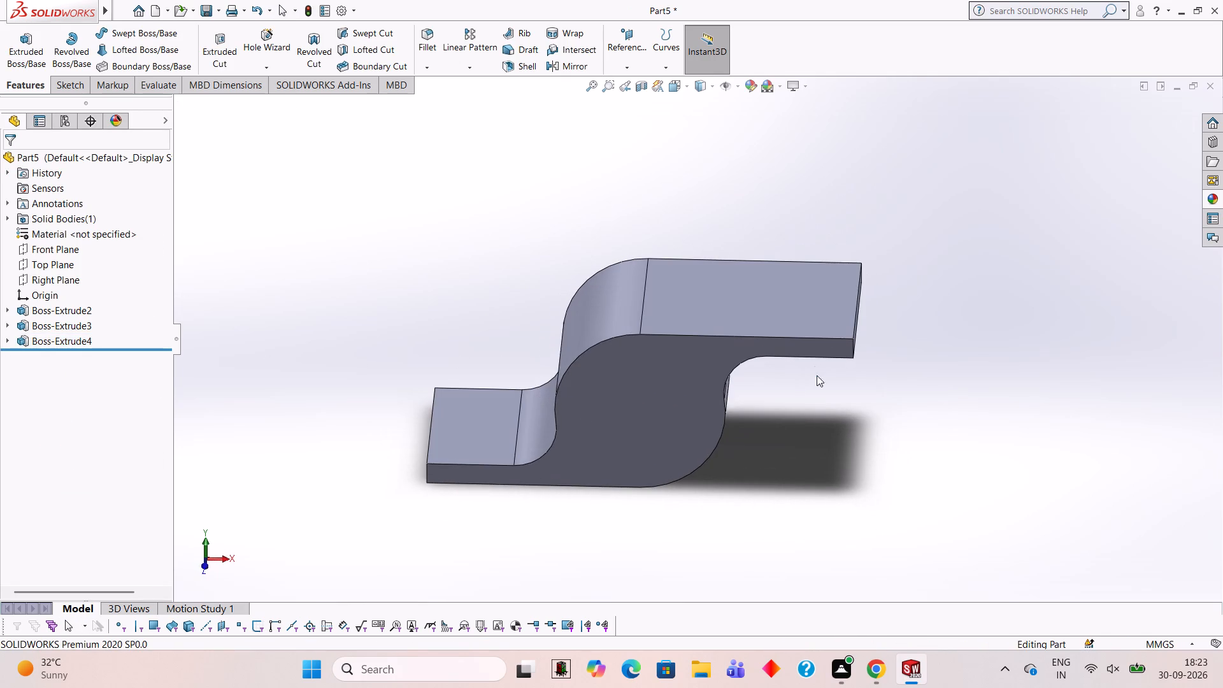
middle_drag(887, 489, 1140, 442)
scroll(1098, 383, down, 1)
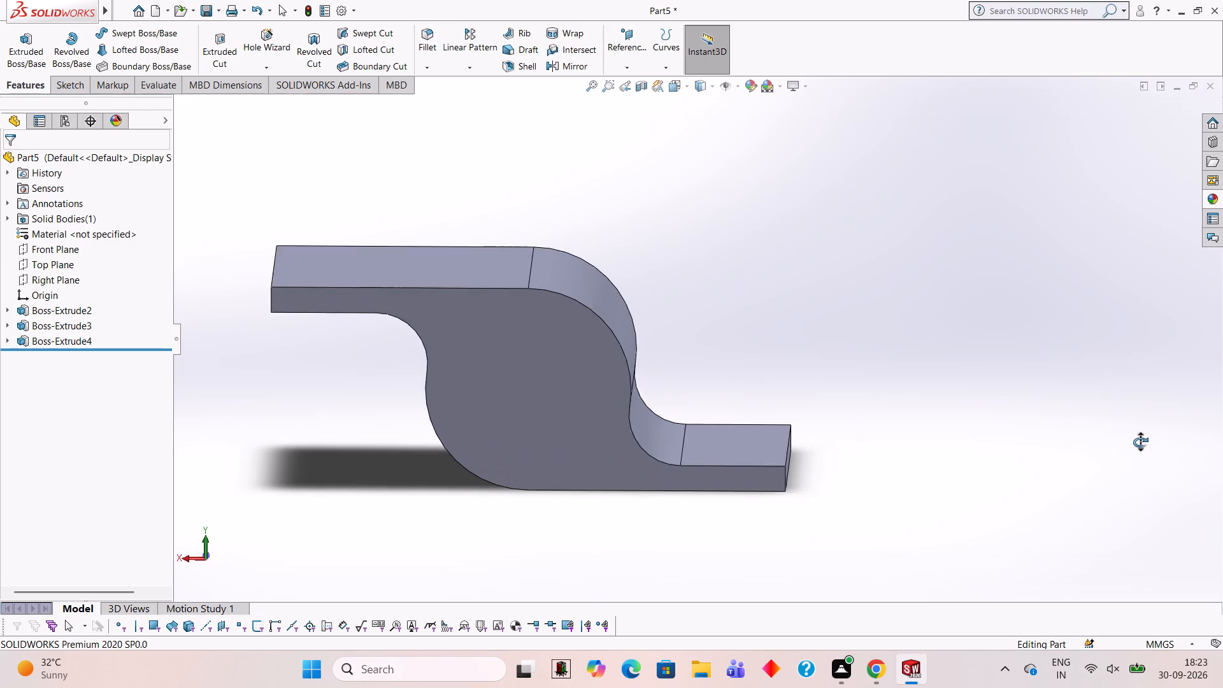
middle_drag(1140, 442, 890, 419)
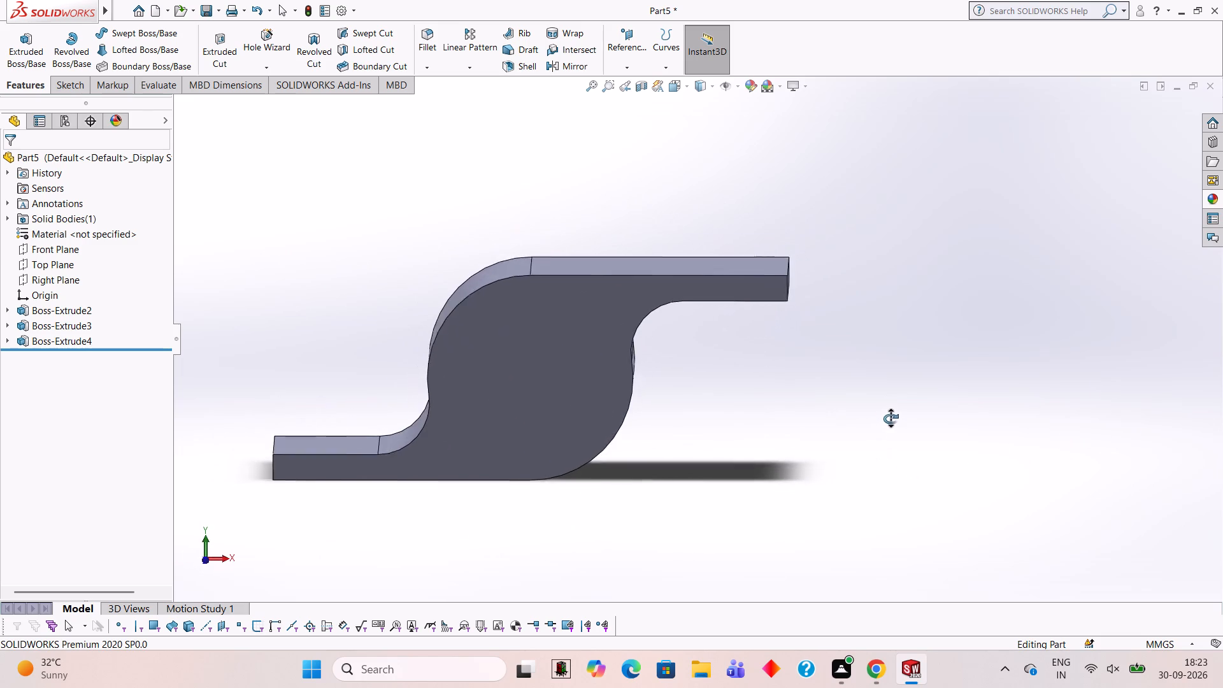
middle_drag(890, 419, 572, 333)
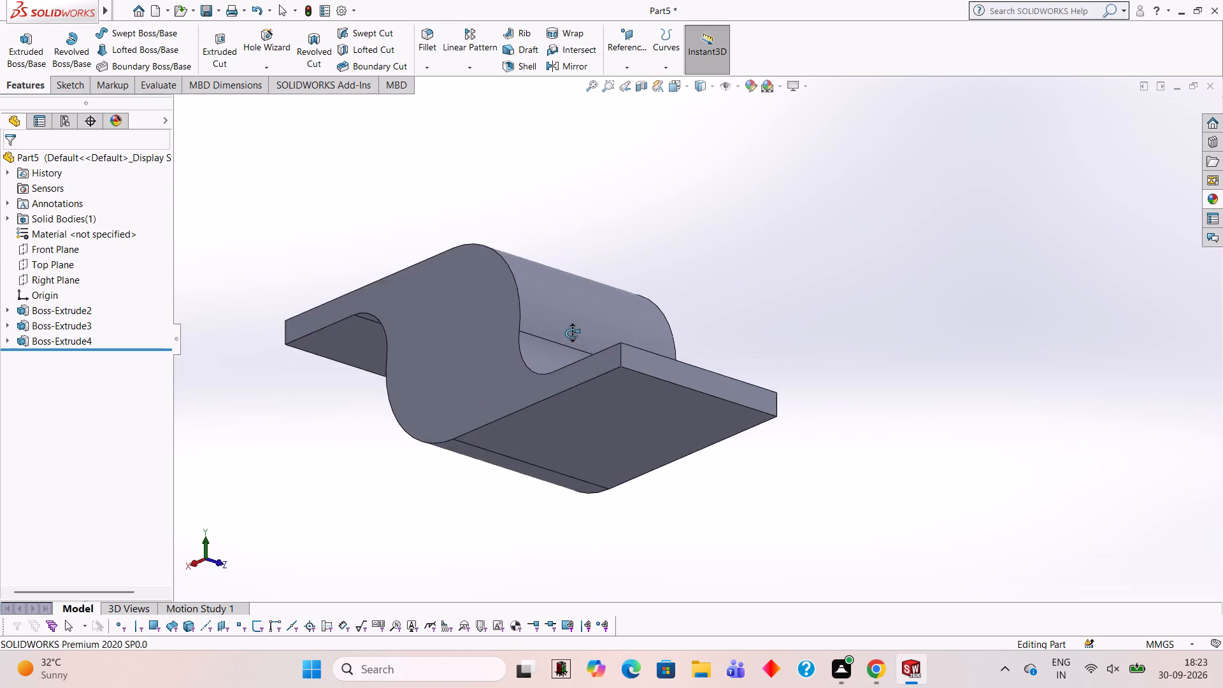
middle_drag(572, 333, 890, 423)
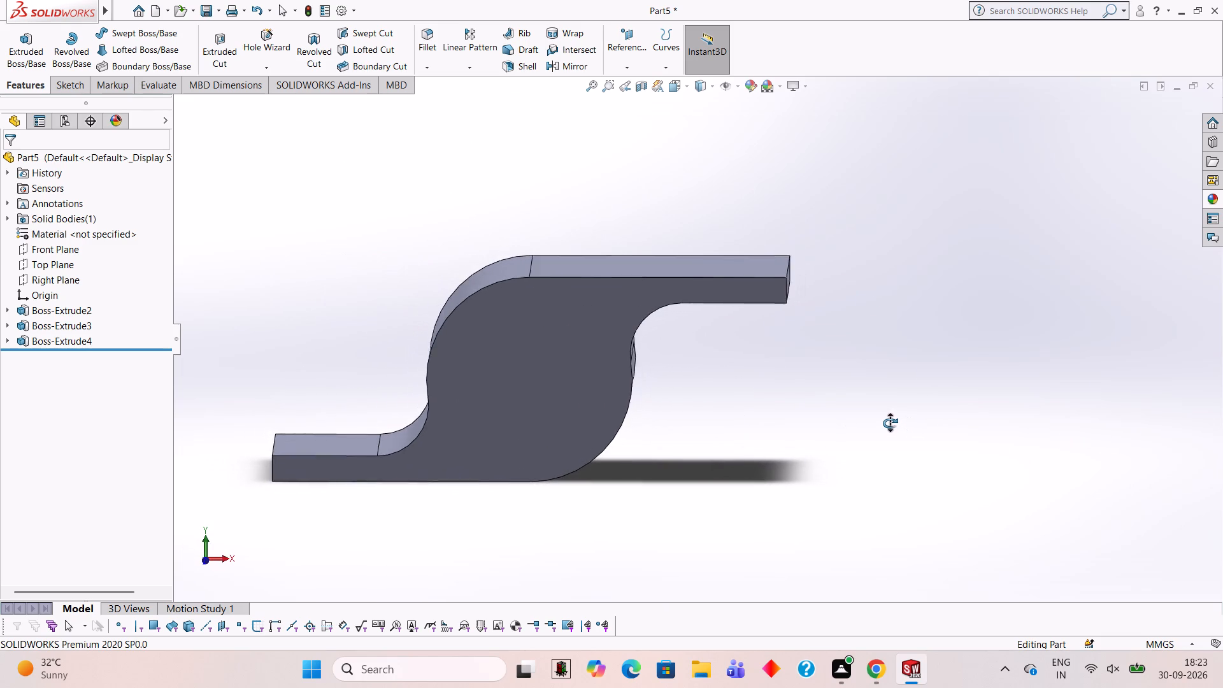
middle_drag(890, 423, 885, 422)
middle_click(846, 432)
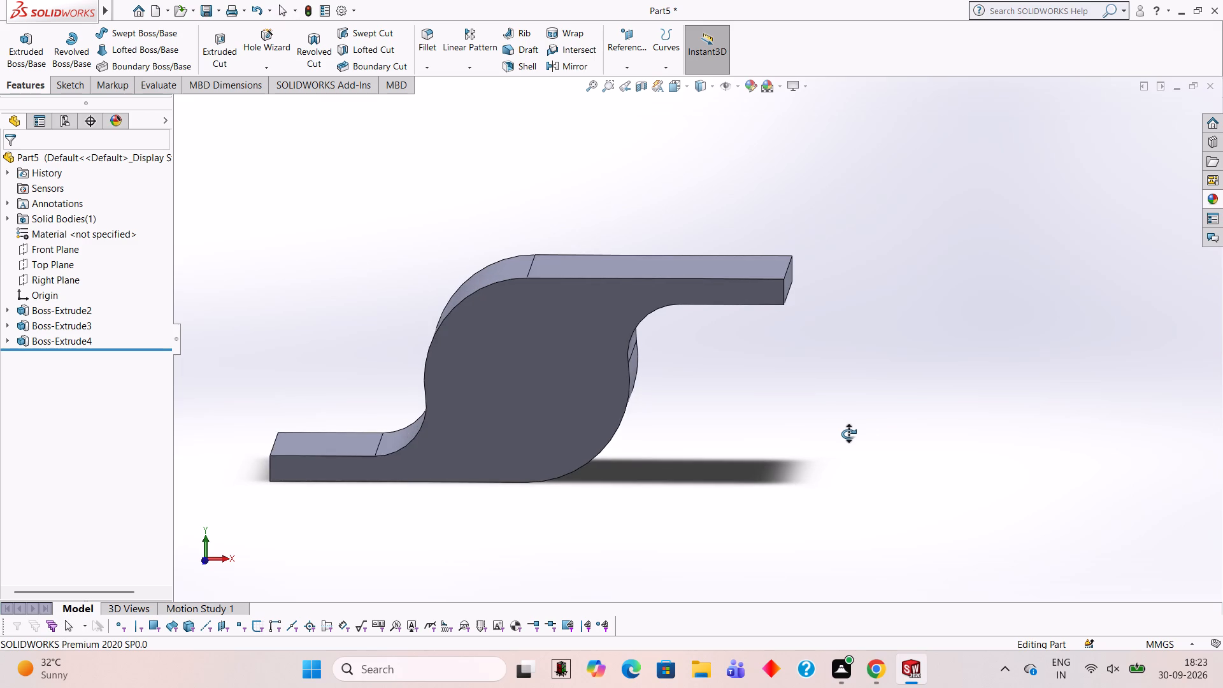
scroll(845, 431, up, 1)
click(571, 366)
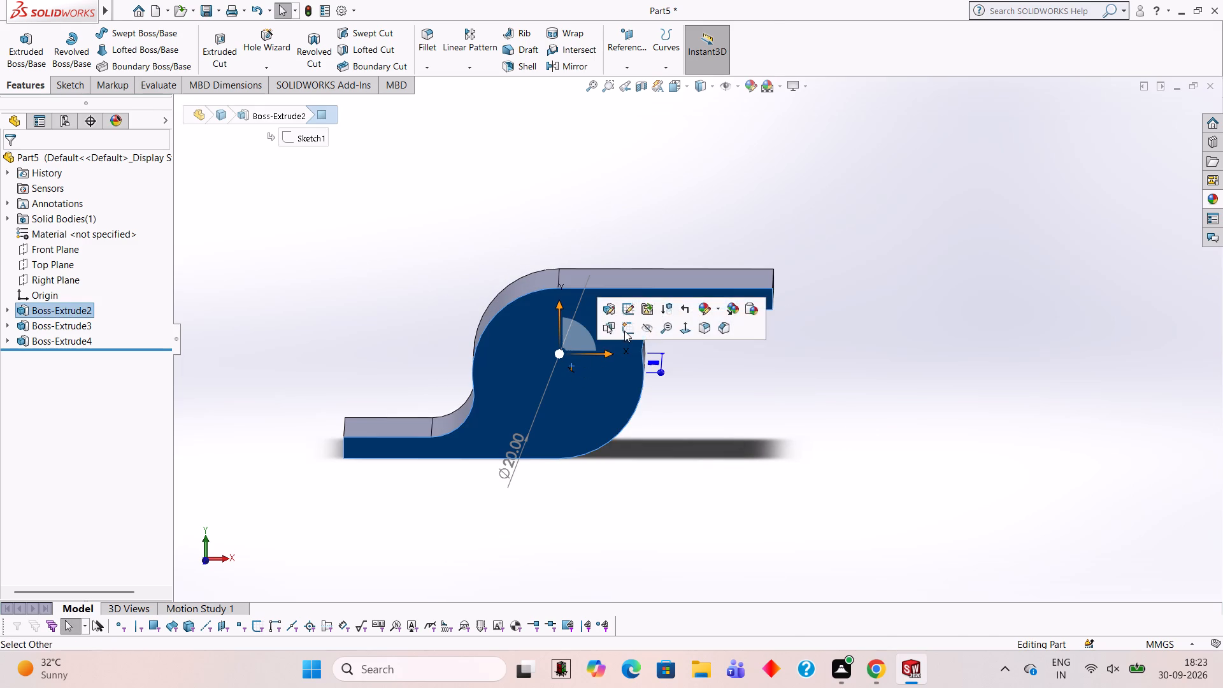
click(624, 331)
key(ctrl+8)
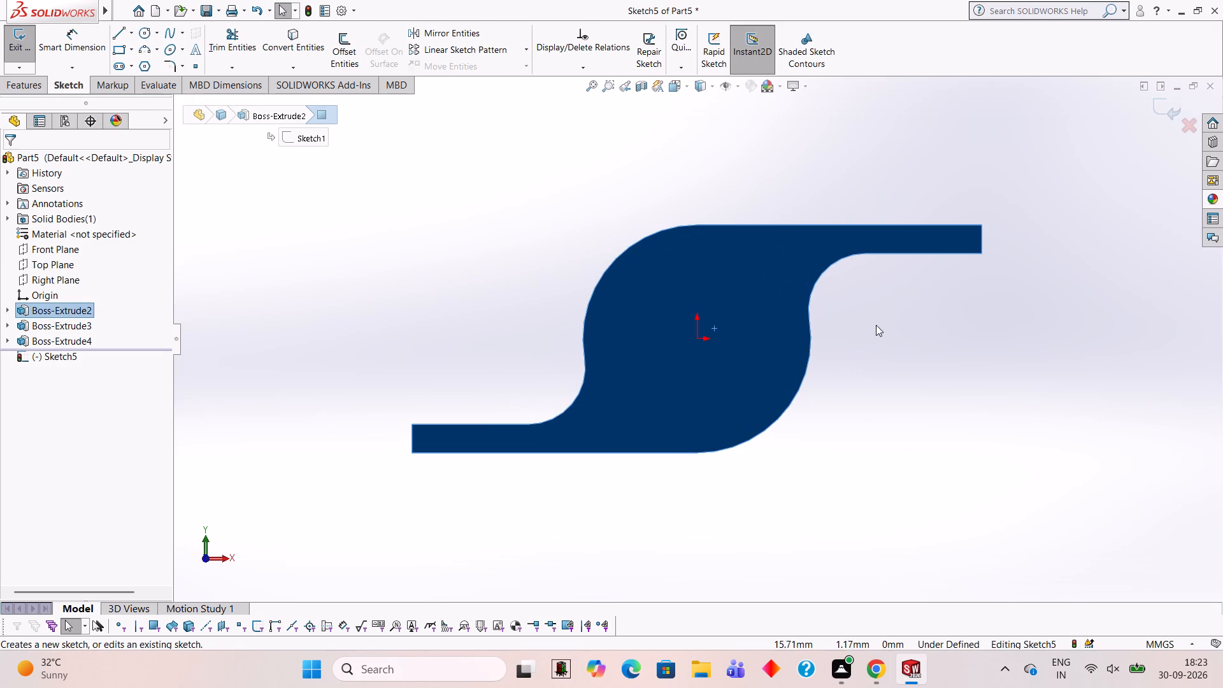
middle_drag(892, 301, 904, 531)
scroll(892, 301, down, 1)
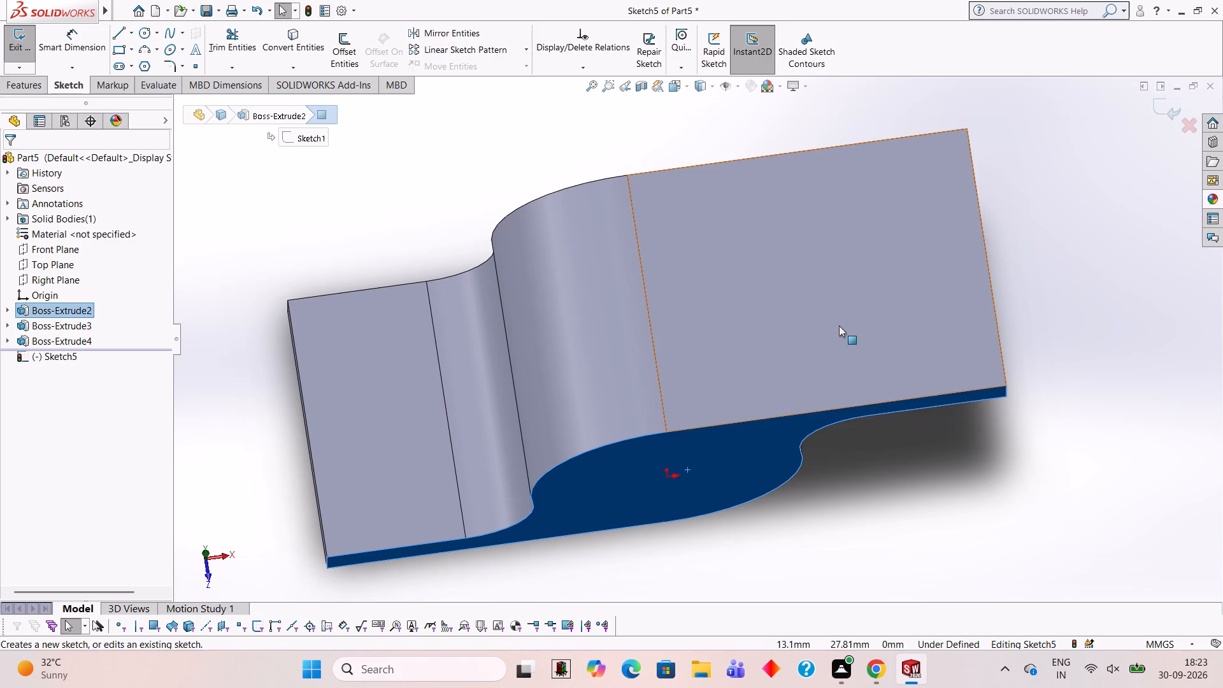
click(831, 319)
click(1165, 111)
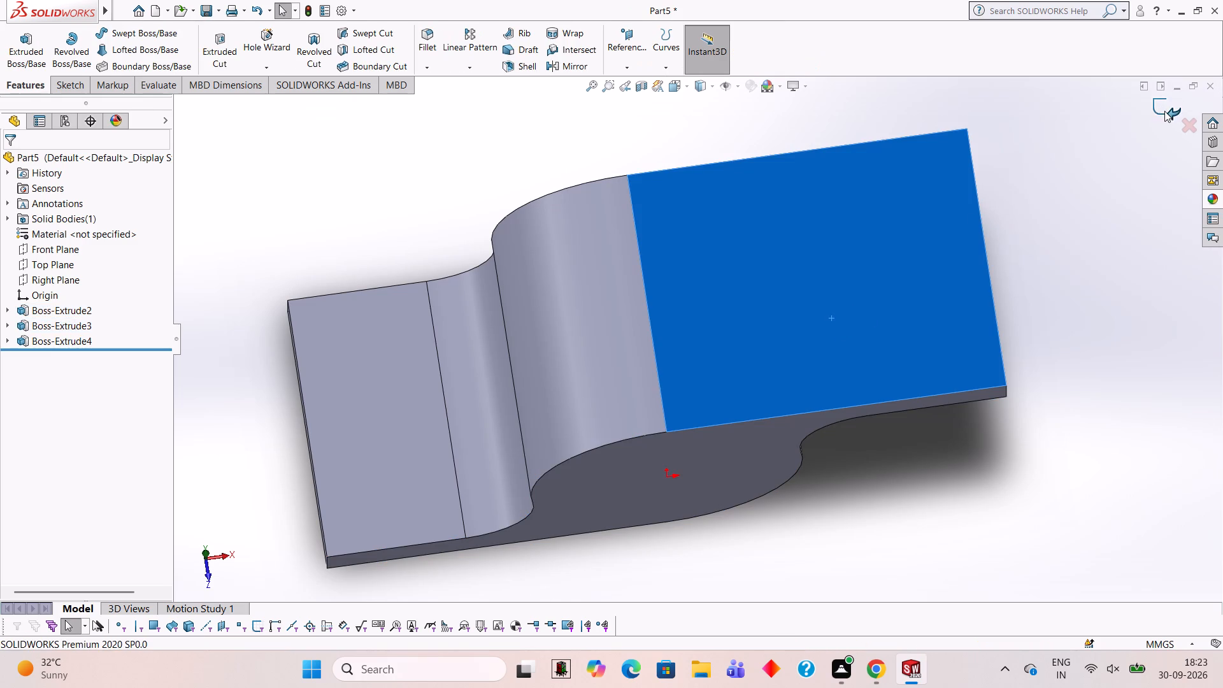
Start a sketch on the upper arm's top face and draw a 20 mm diameter circle centred on the end edge's midpoint.
click(801, 305)
click(862, 266)
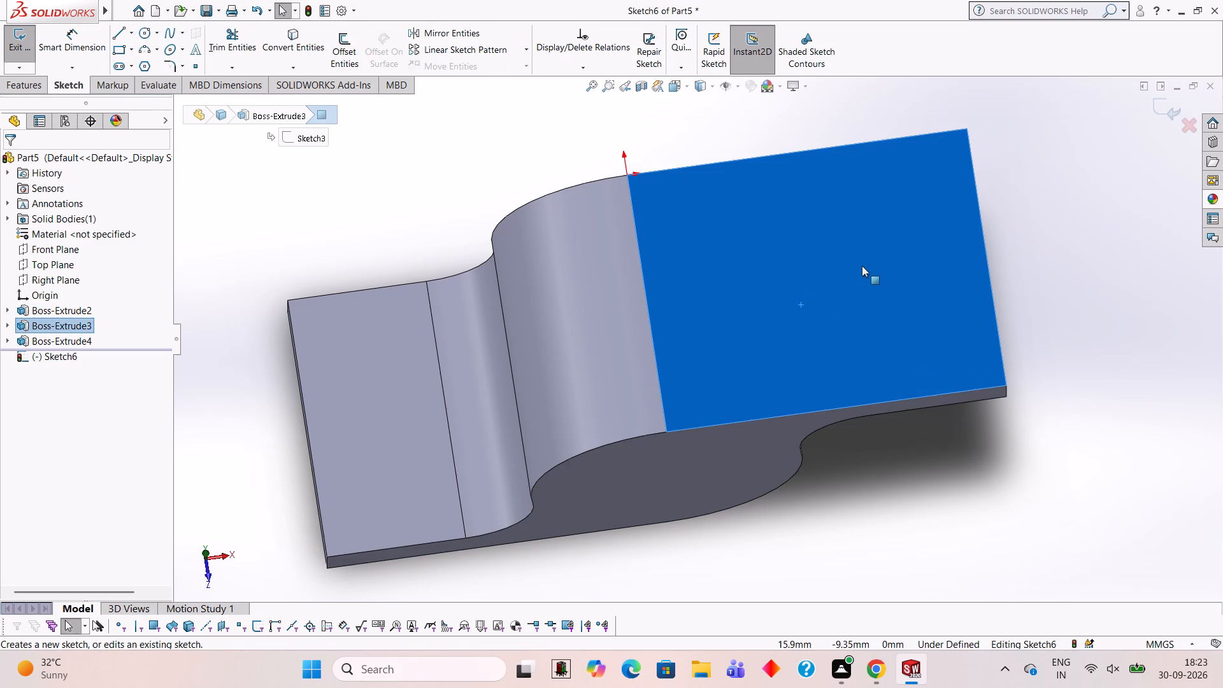
key(ctrl+8)
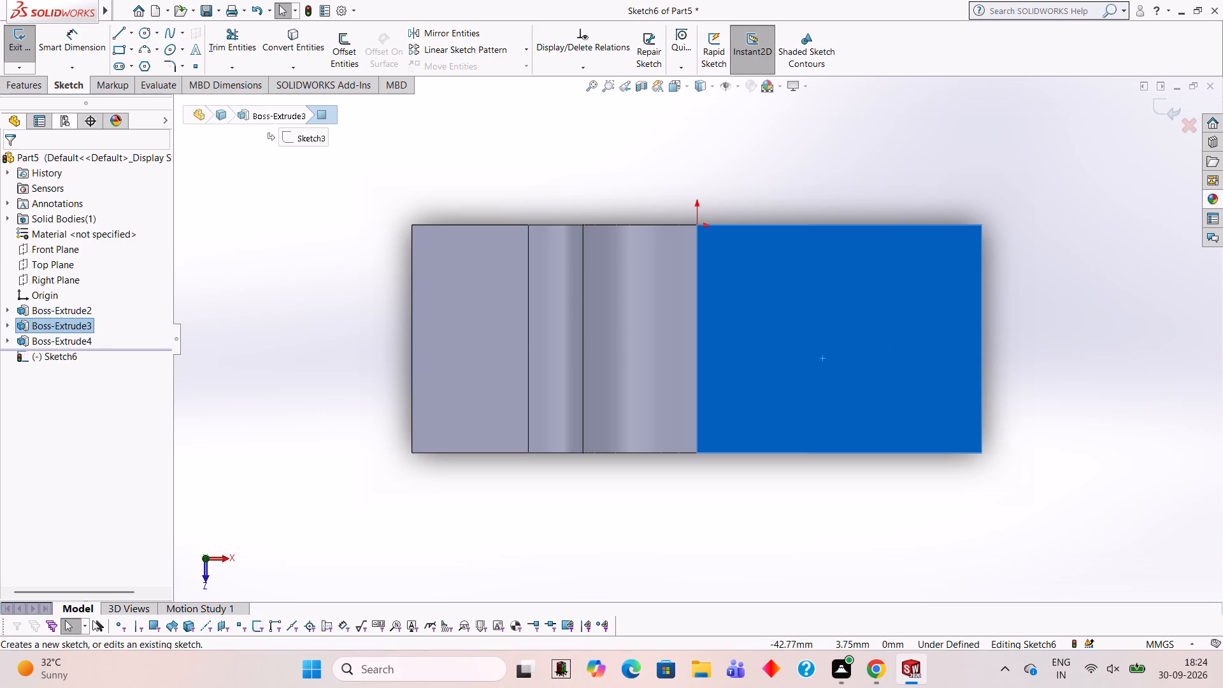
click(147, 26)
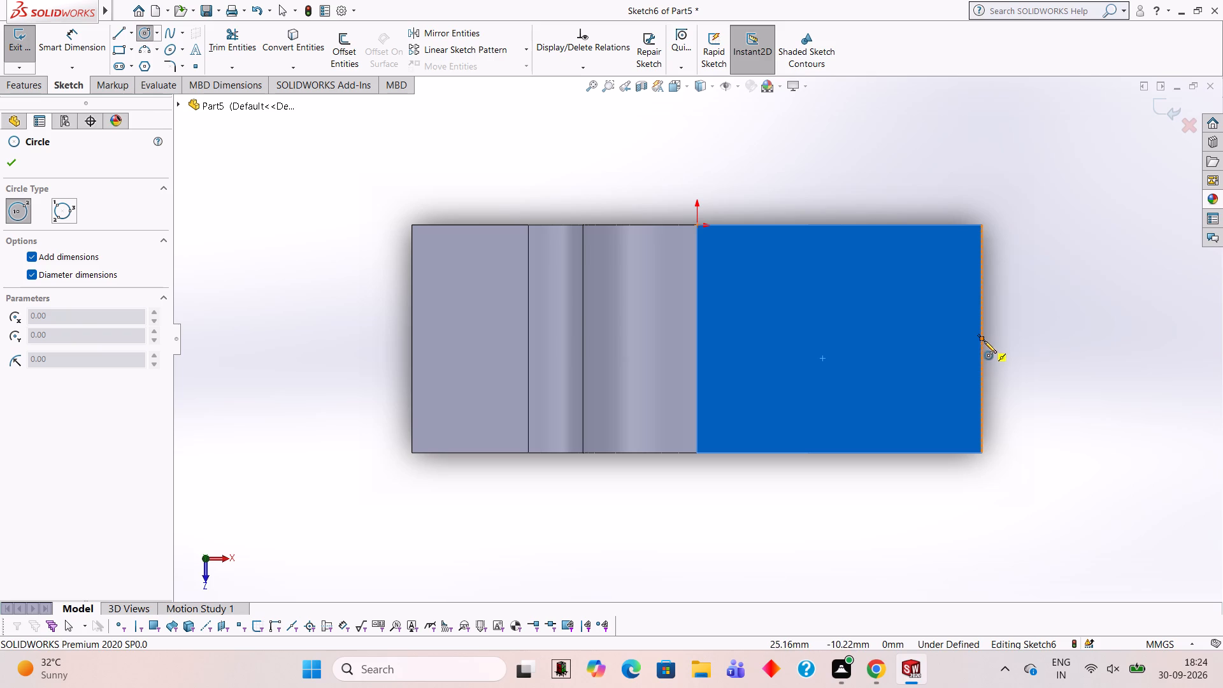
click(980, 338)
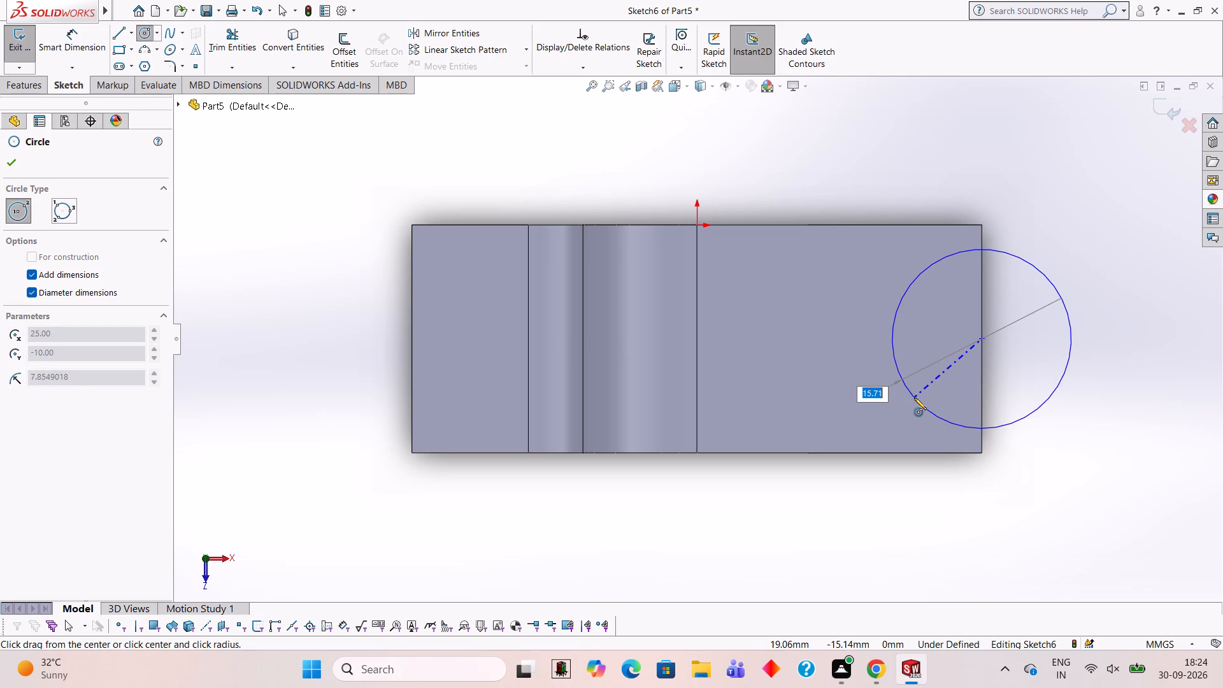
text(20)
key(Return)
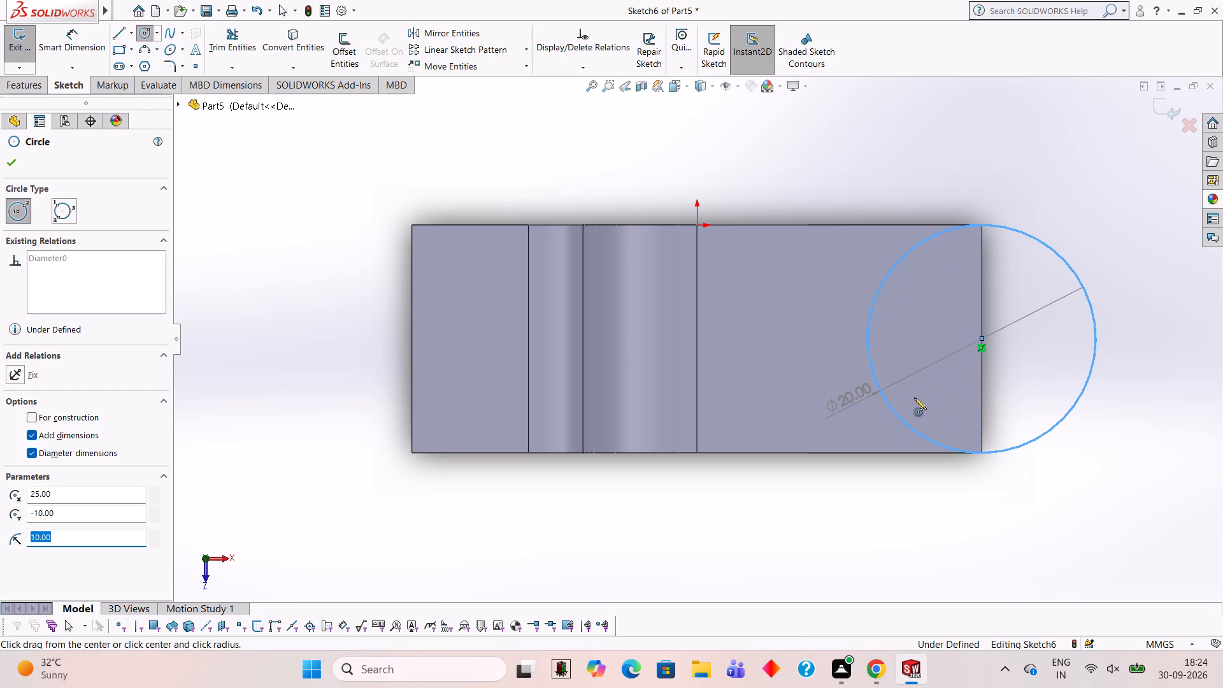
Draw a vertical line across the circle along the arm's end edge and trim away the half lying over the arm.
click(111, 27)
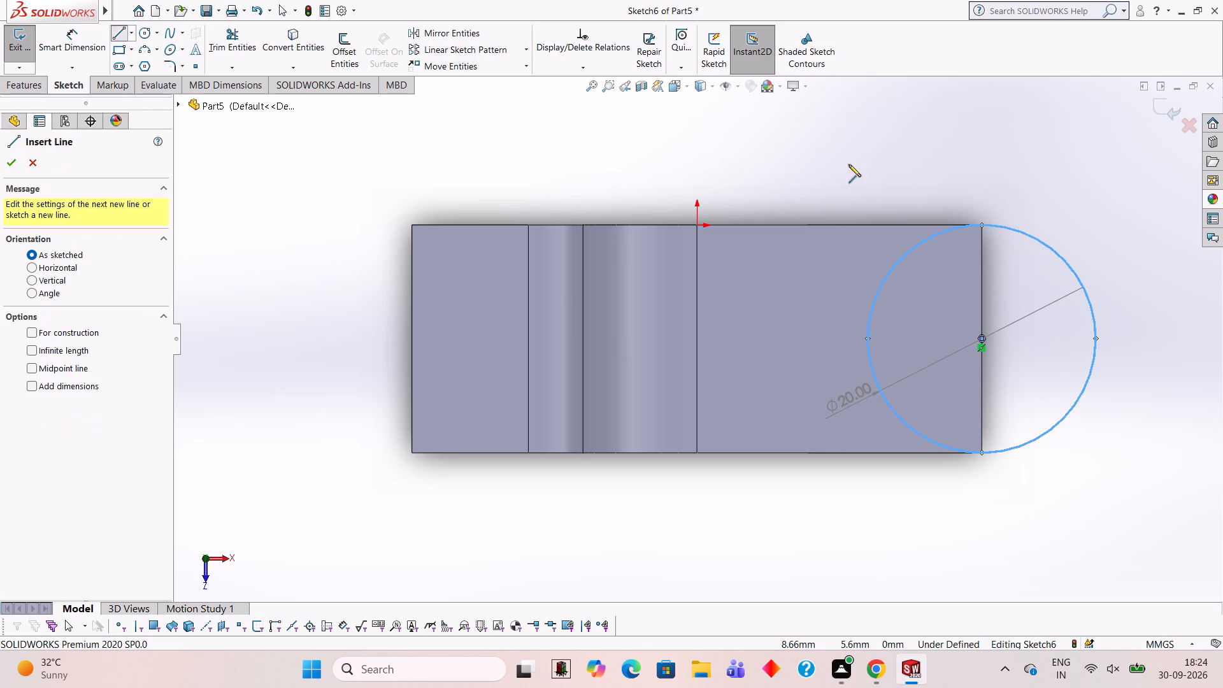
click(982, 222)
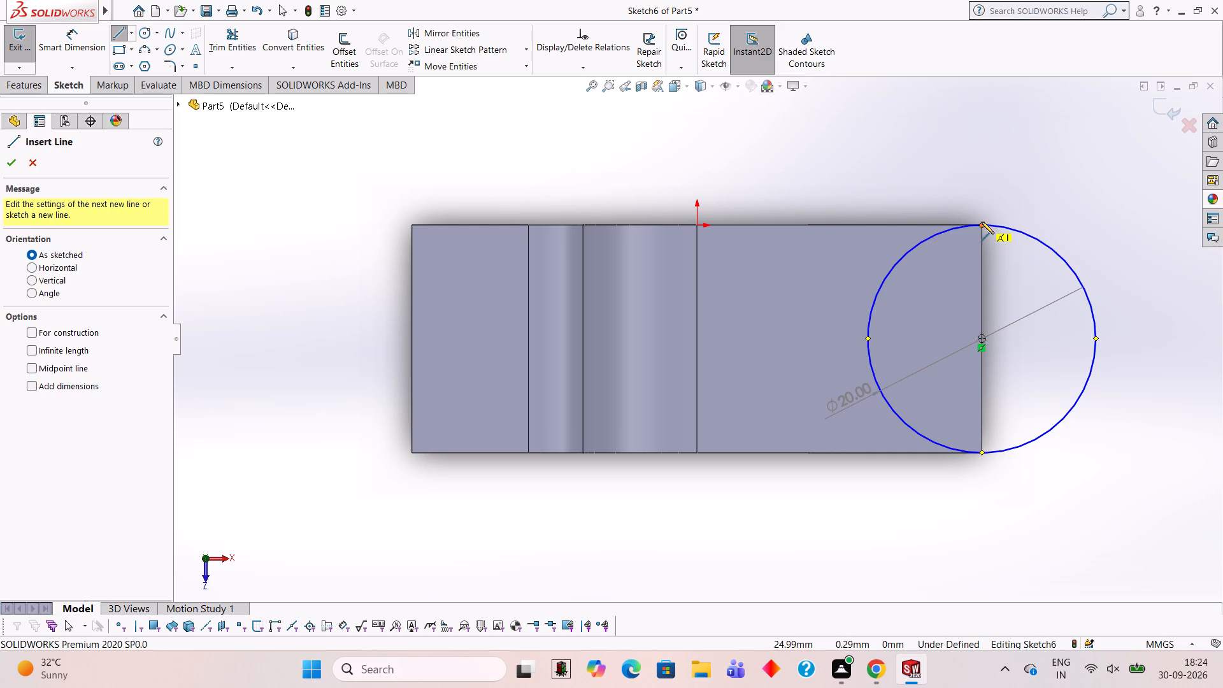
click(982, 454)
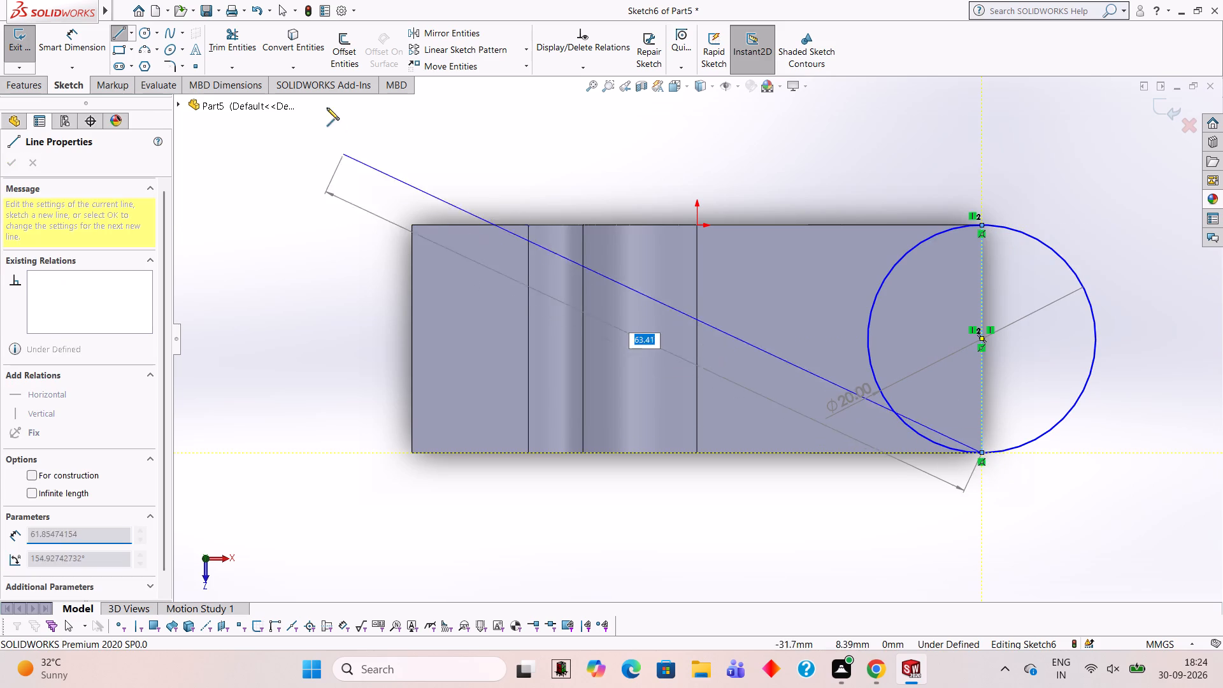
click(251, 44)
click(869, 308)
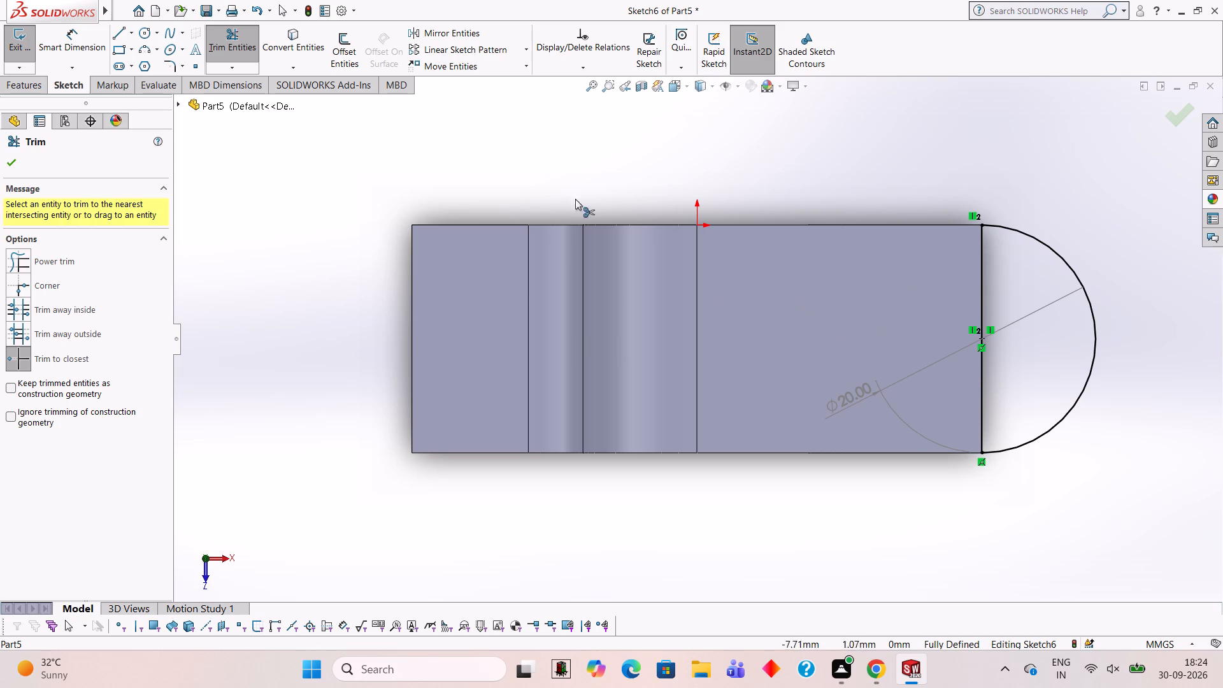
Extrude the semicircle 2.5 mm blind in the reversed direction, merged with the upper arm as its rounded end.
click(38, 76)
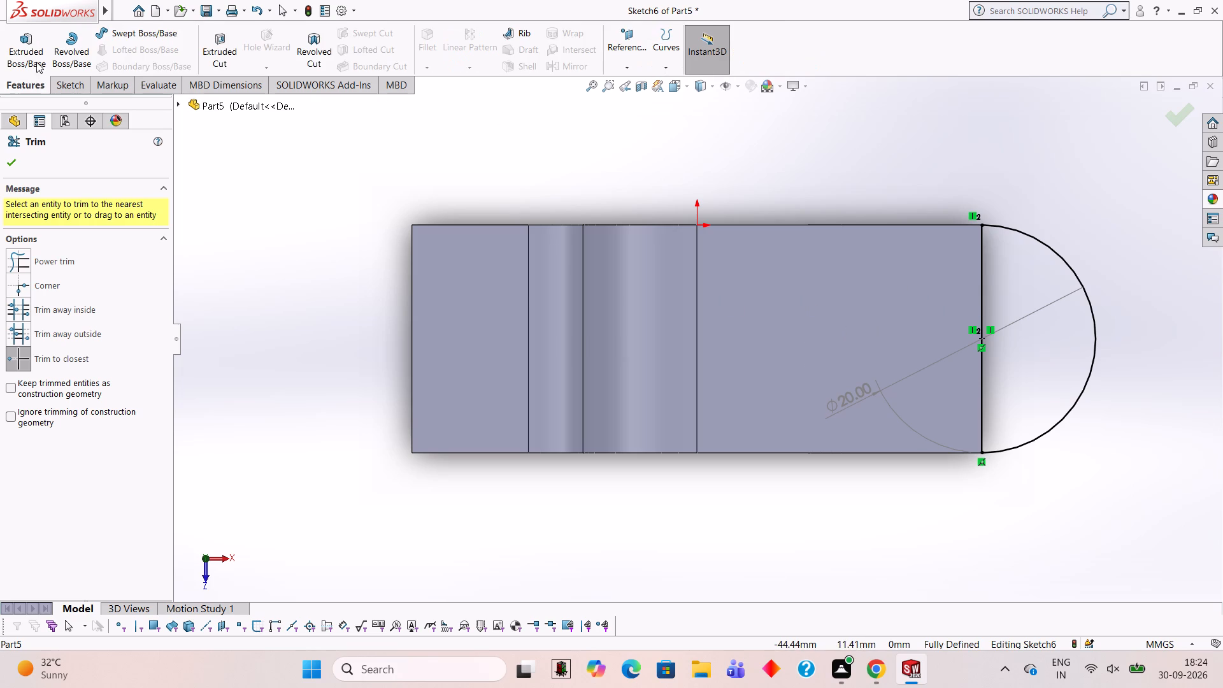
click(36, 35)
middle_drag(666, 469, 671, 372)
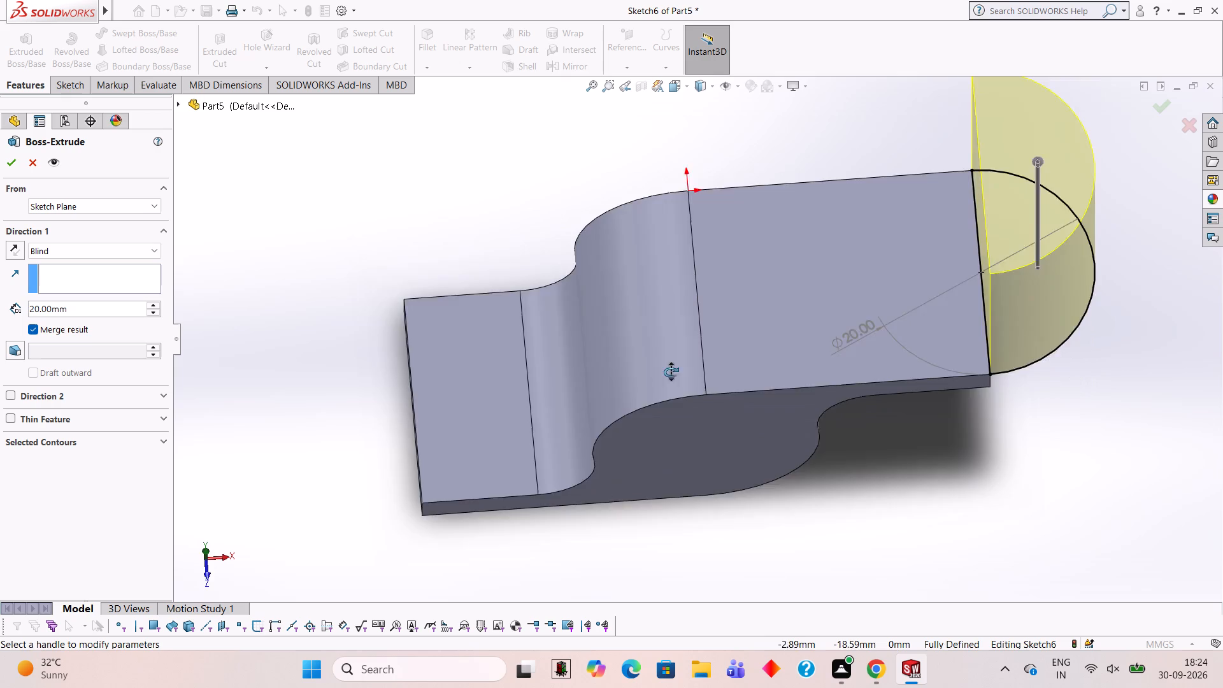
middle_drag(671, 372, 667, 285)
click(20, 241)
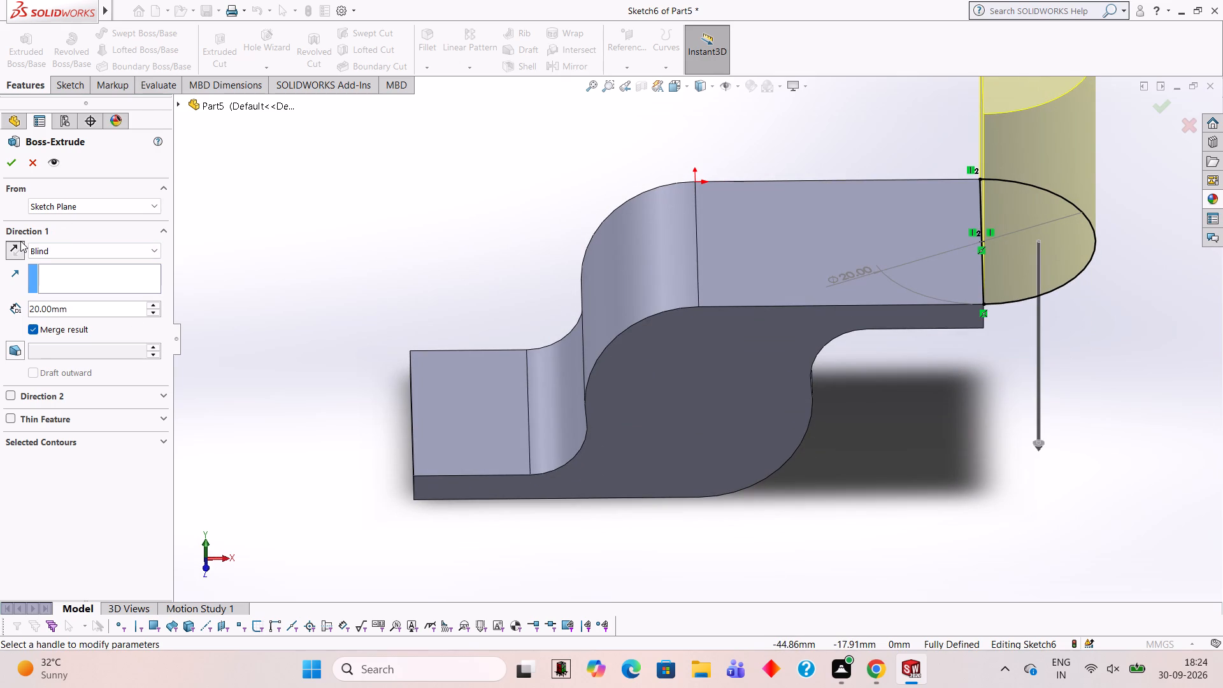
click(98, 303)
key(BackSpace)
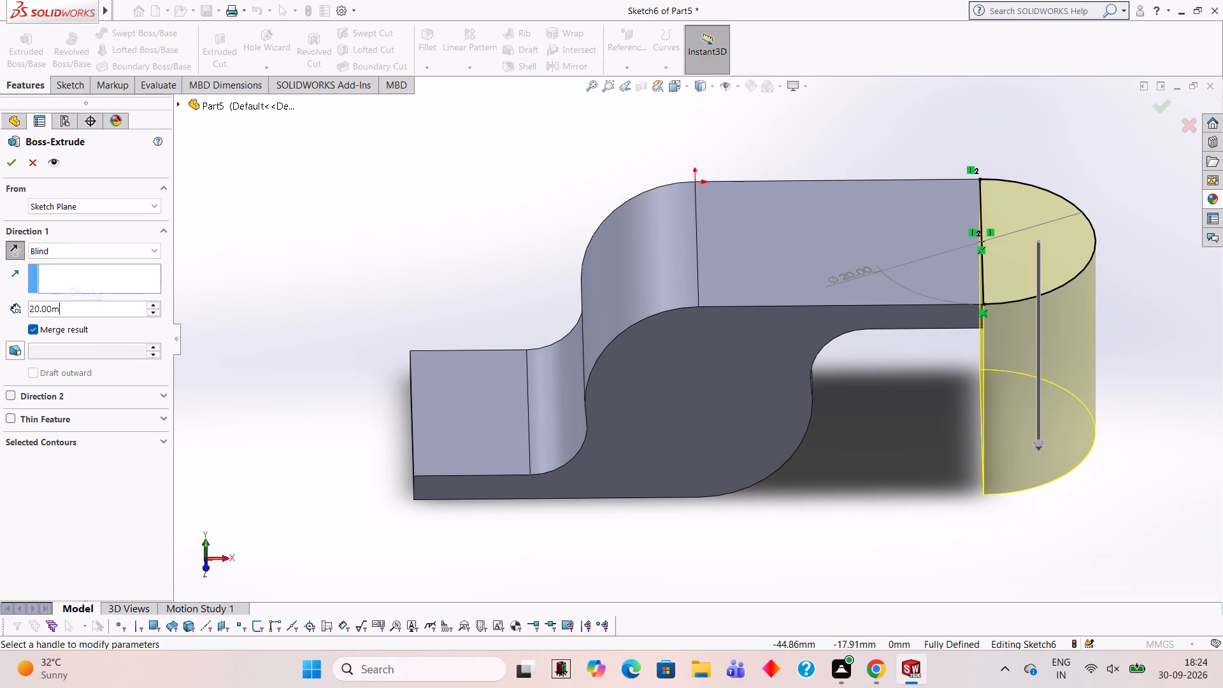
key(BackSpace)
key(BackSpace)
key(BackSpace)
key(BackSpace)
key(BackSpace)
key(BackSpace)
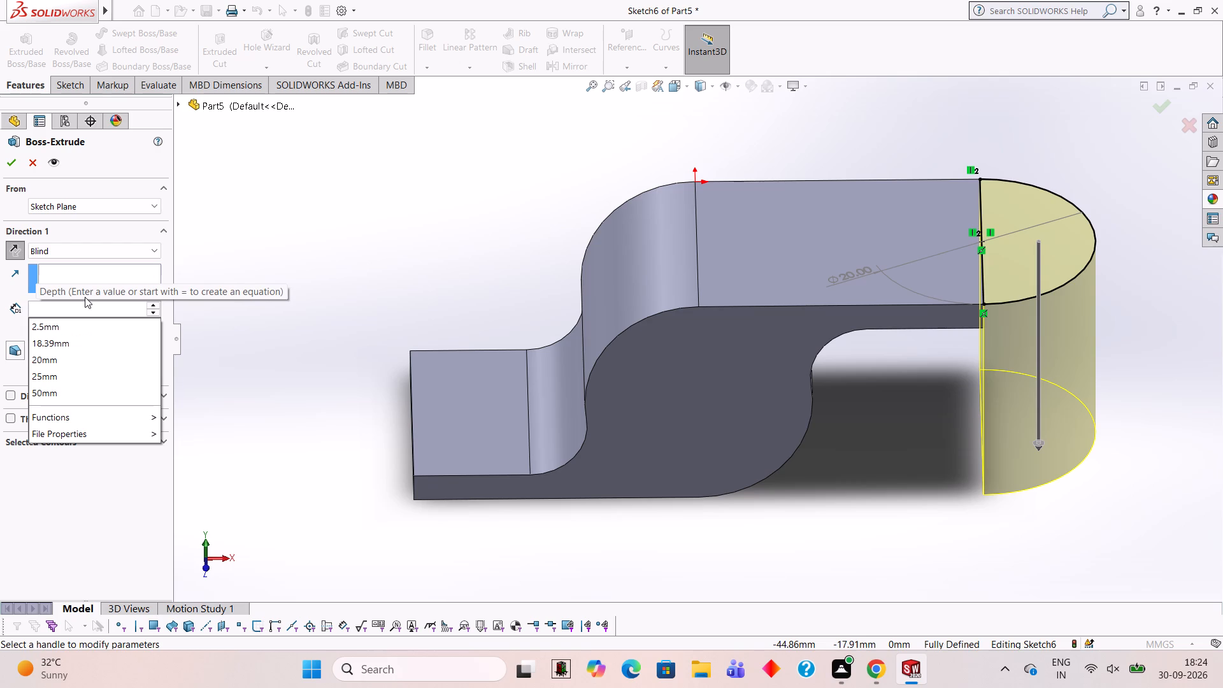
text(2.5)
key(Return)
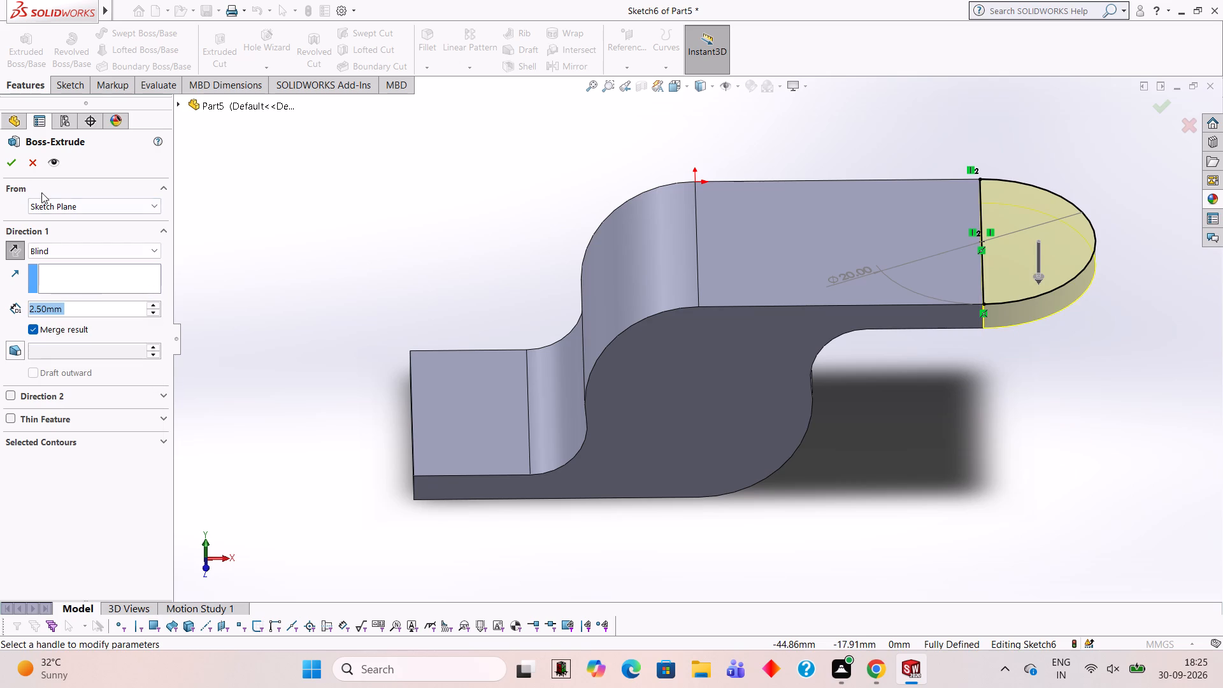
click(9, 159)
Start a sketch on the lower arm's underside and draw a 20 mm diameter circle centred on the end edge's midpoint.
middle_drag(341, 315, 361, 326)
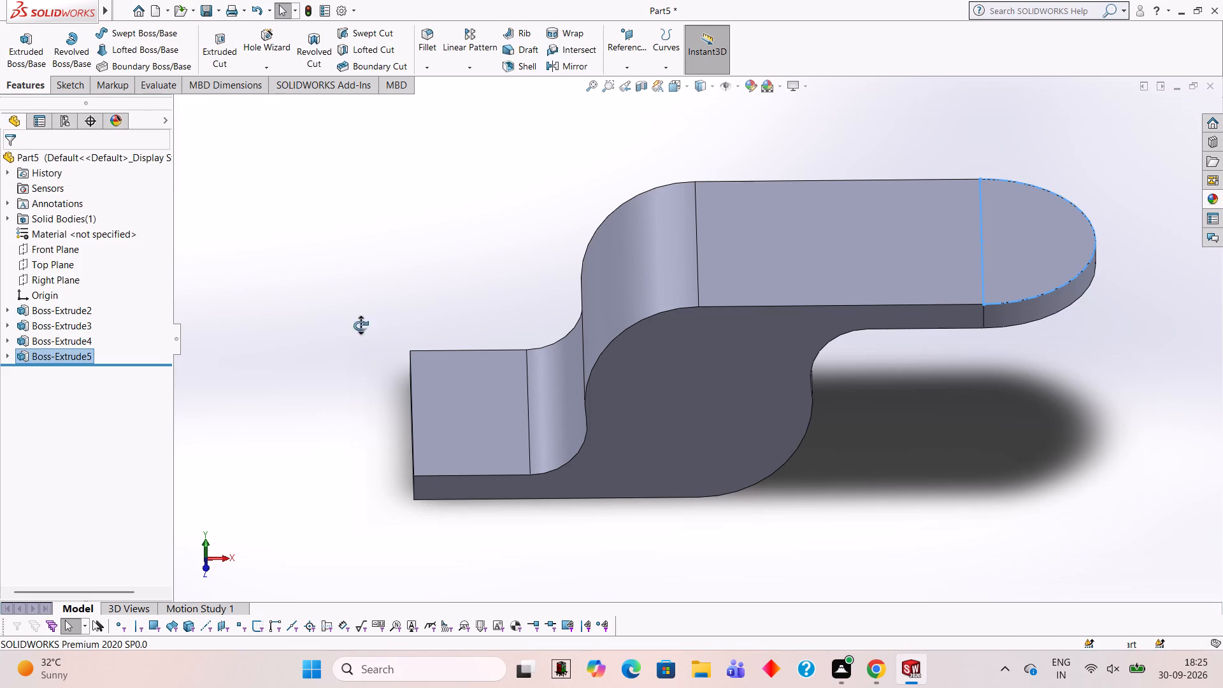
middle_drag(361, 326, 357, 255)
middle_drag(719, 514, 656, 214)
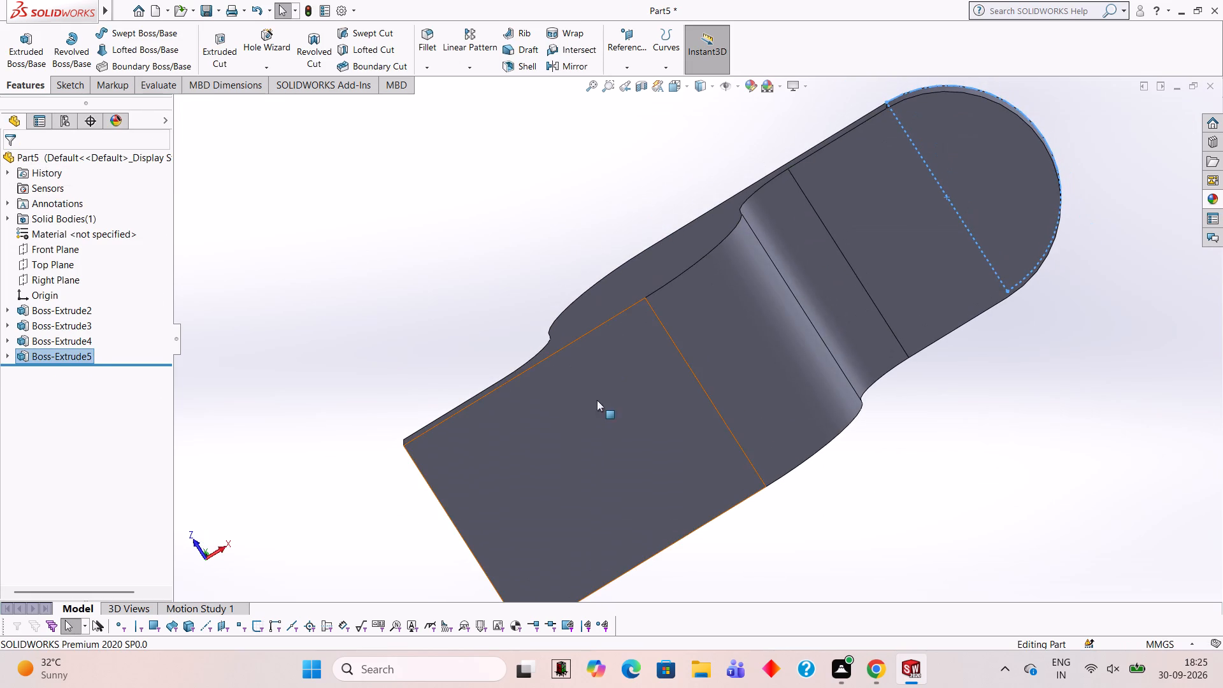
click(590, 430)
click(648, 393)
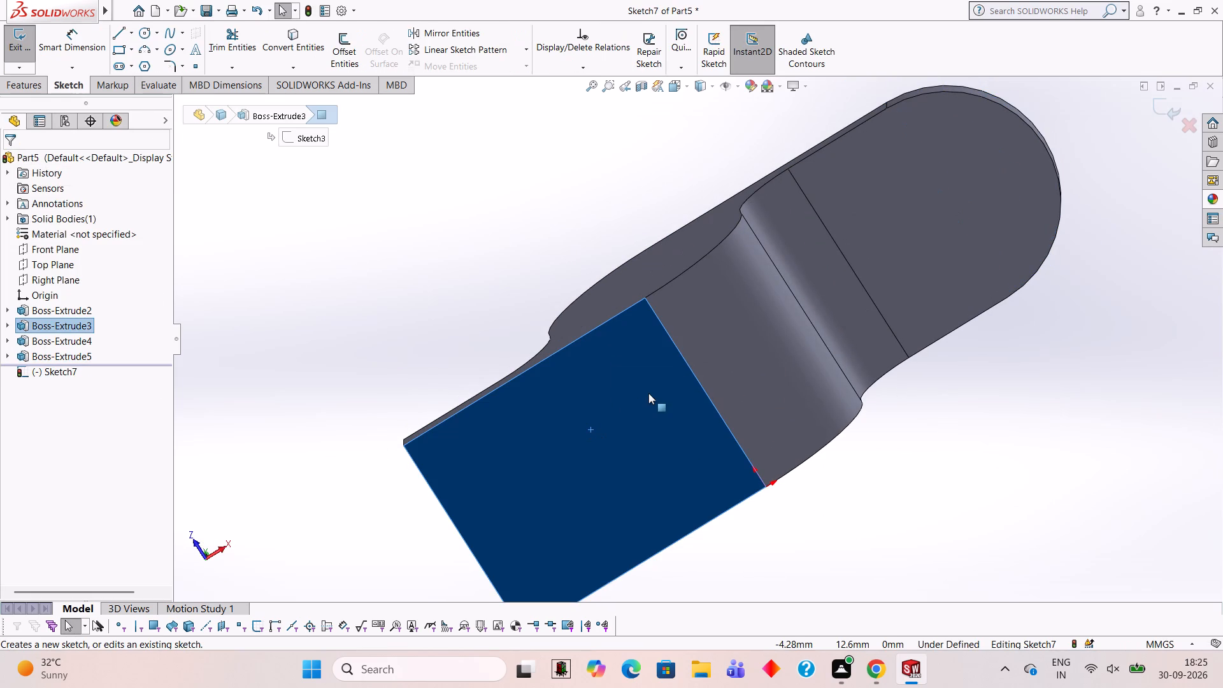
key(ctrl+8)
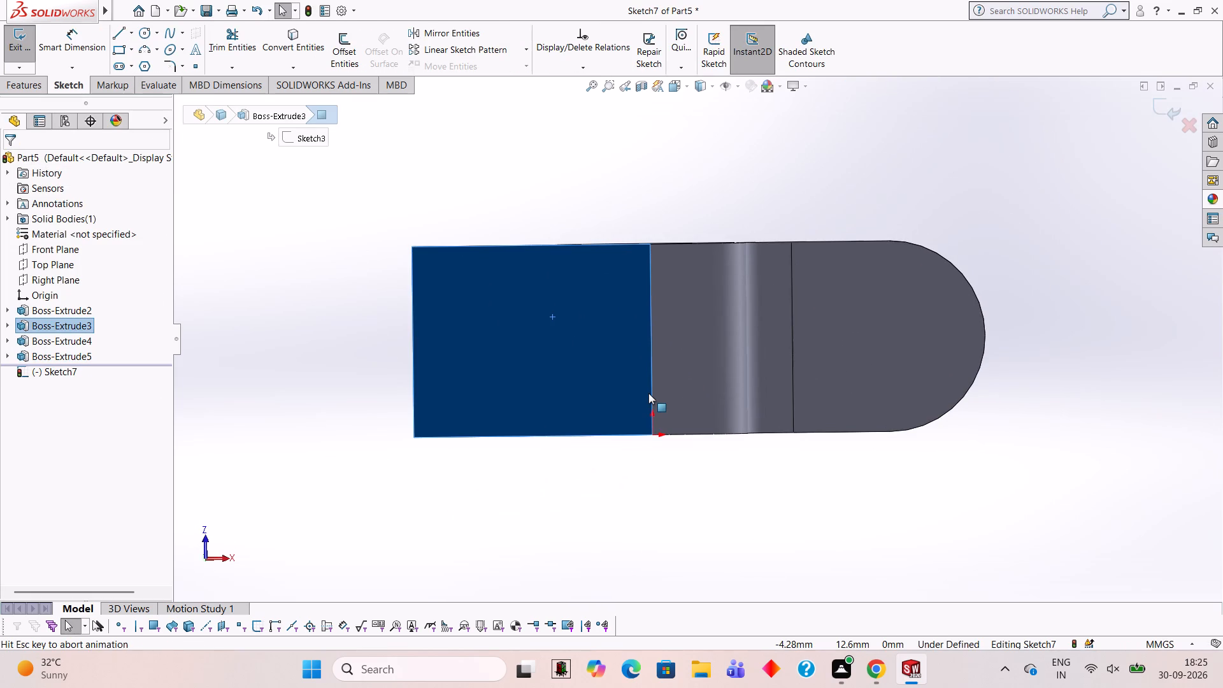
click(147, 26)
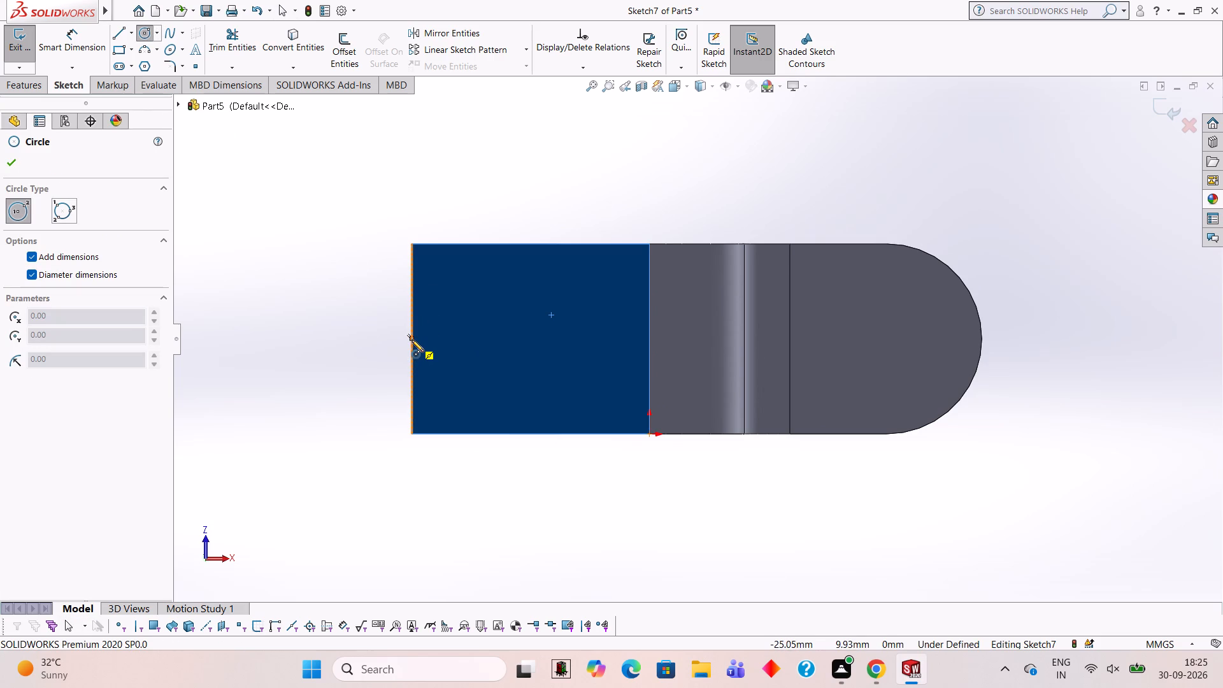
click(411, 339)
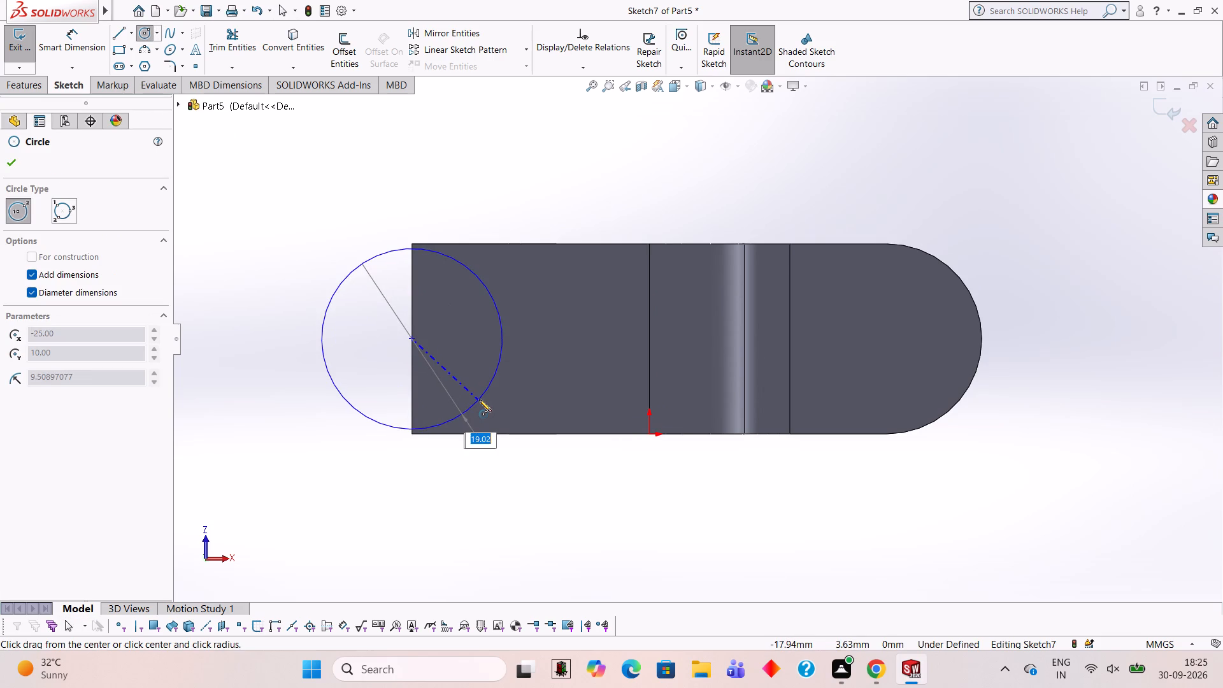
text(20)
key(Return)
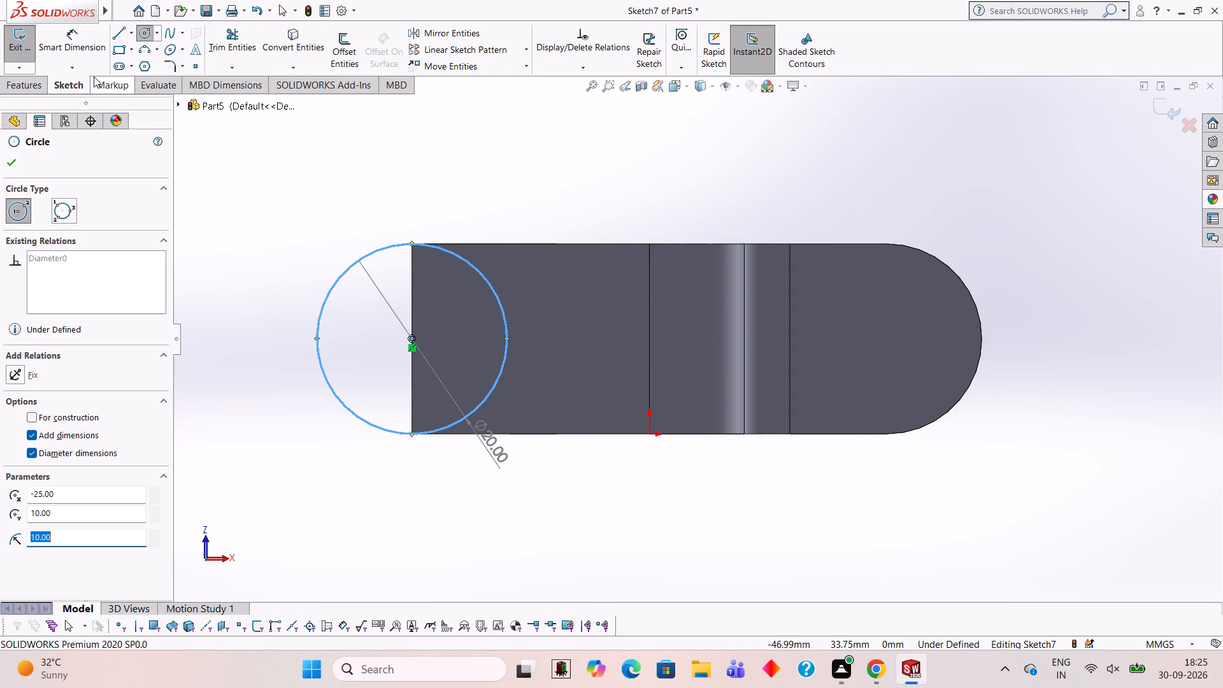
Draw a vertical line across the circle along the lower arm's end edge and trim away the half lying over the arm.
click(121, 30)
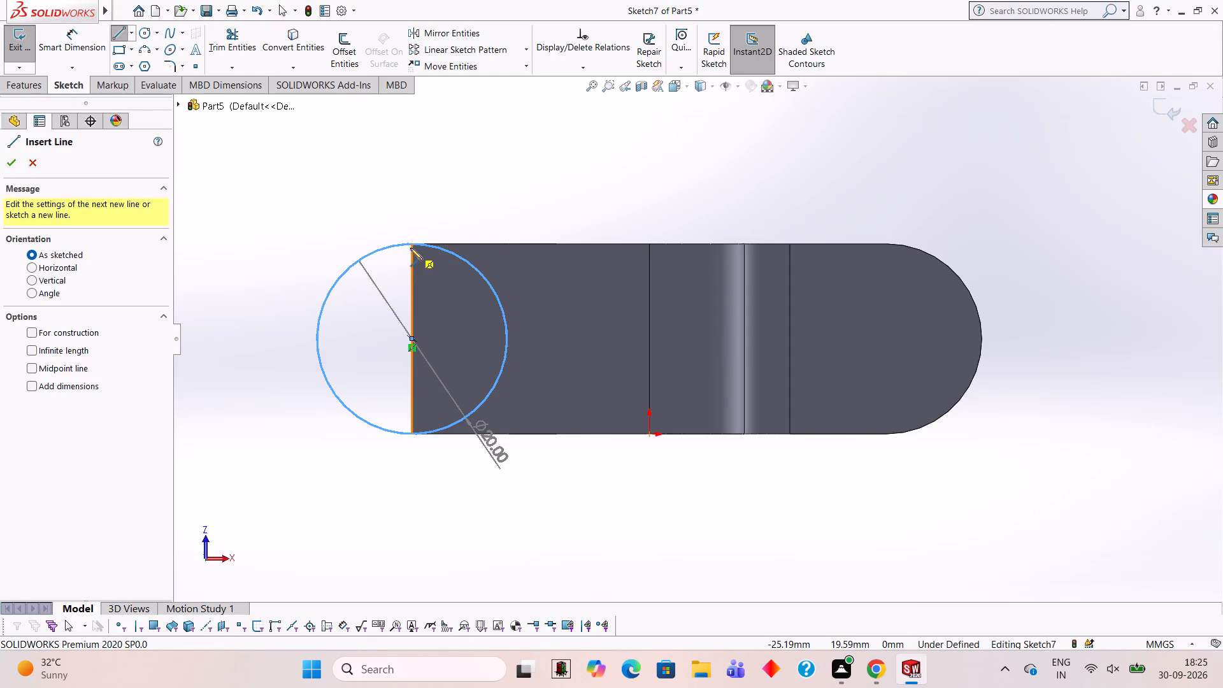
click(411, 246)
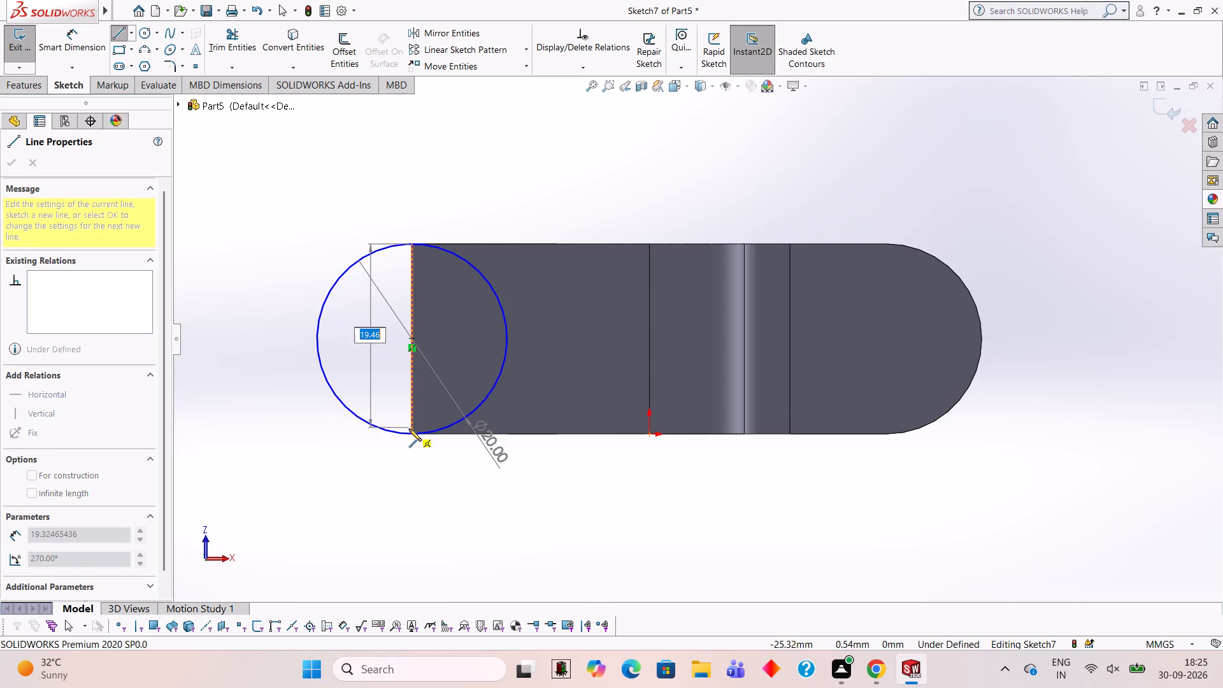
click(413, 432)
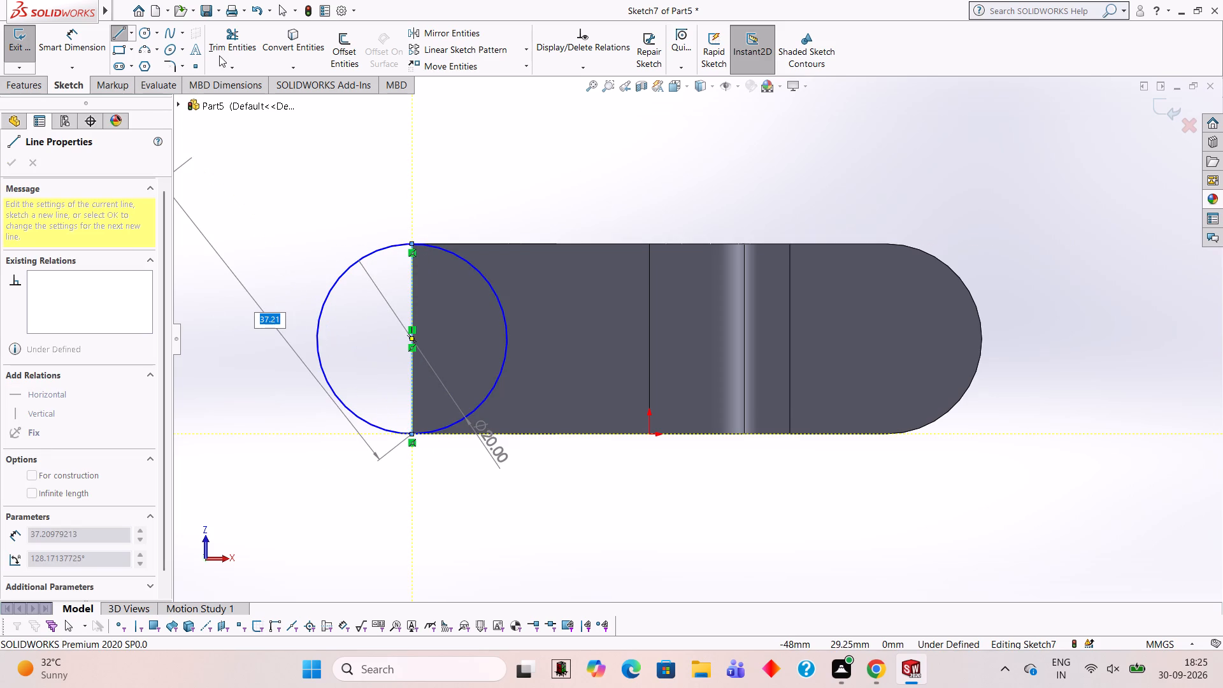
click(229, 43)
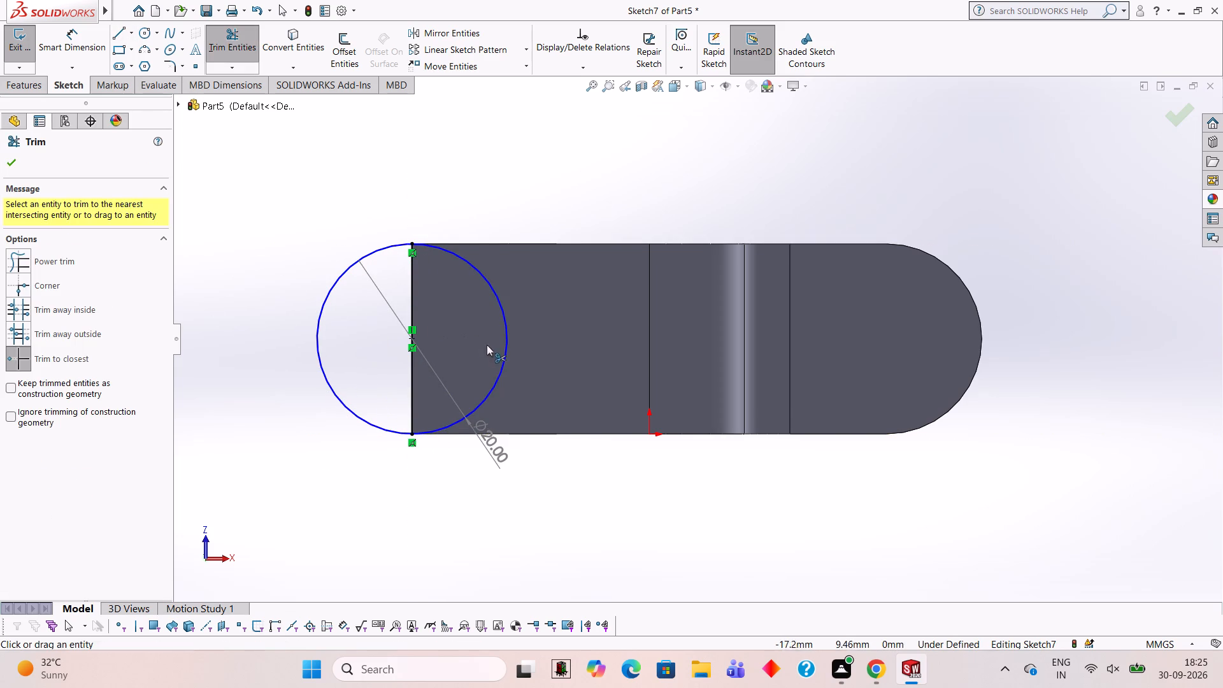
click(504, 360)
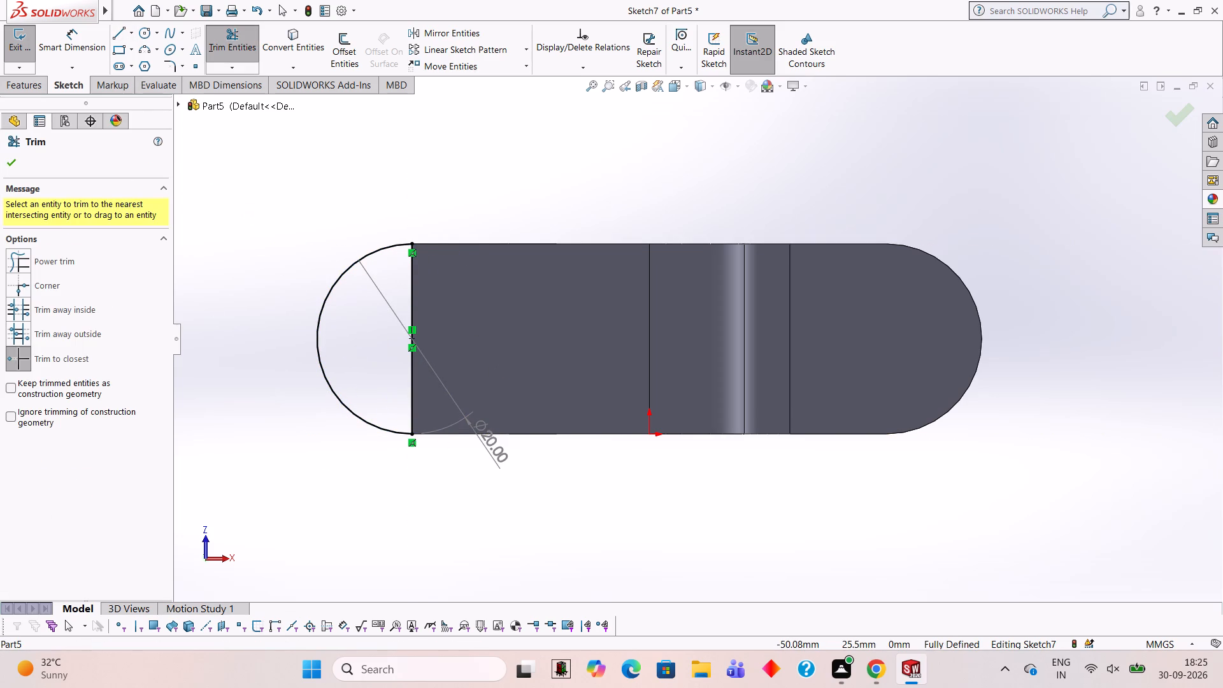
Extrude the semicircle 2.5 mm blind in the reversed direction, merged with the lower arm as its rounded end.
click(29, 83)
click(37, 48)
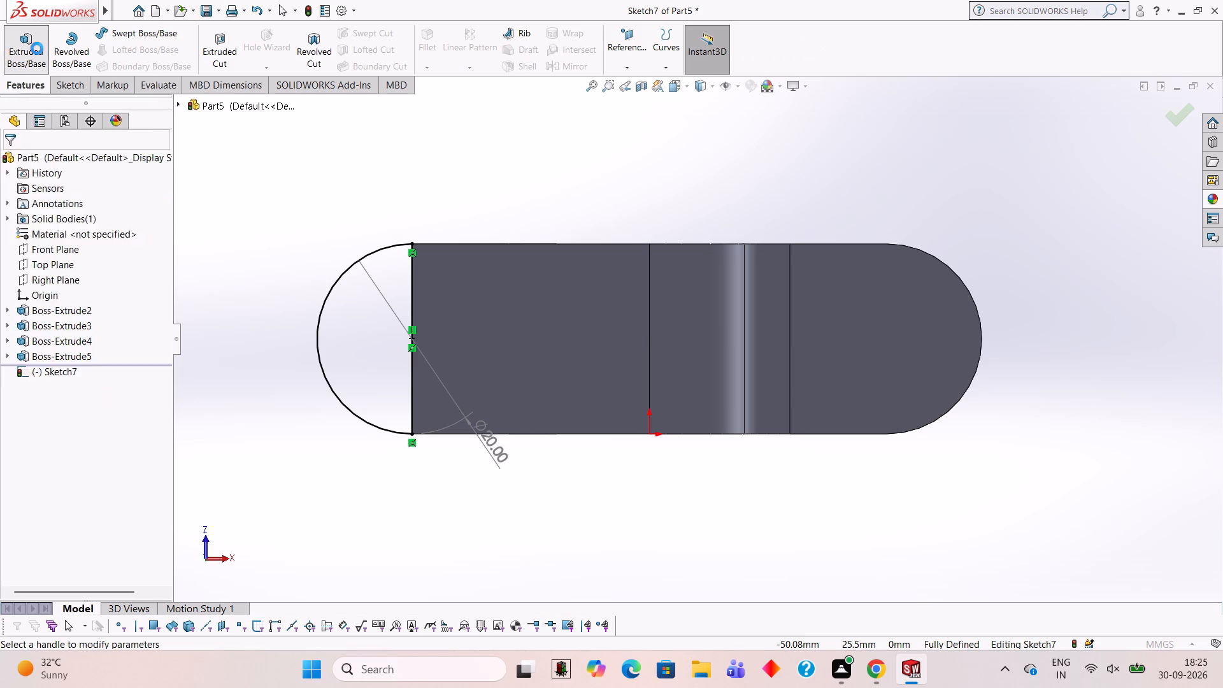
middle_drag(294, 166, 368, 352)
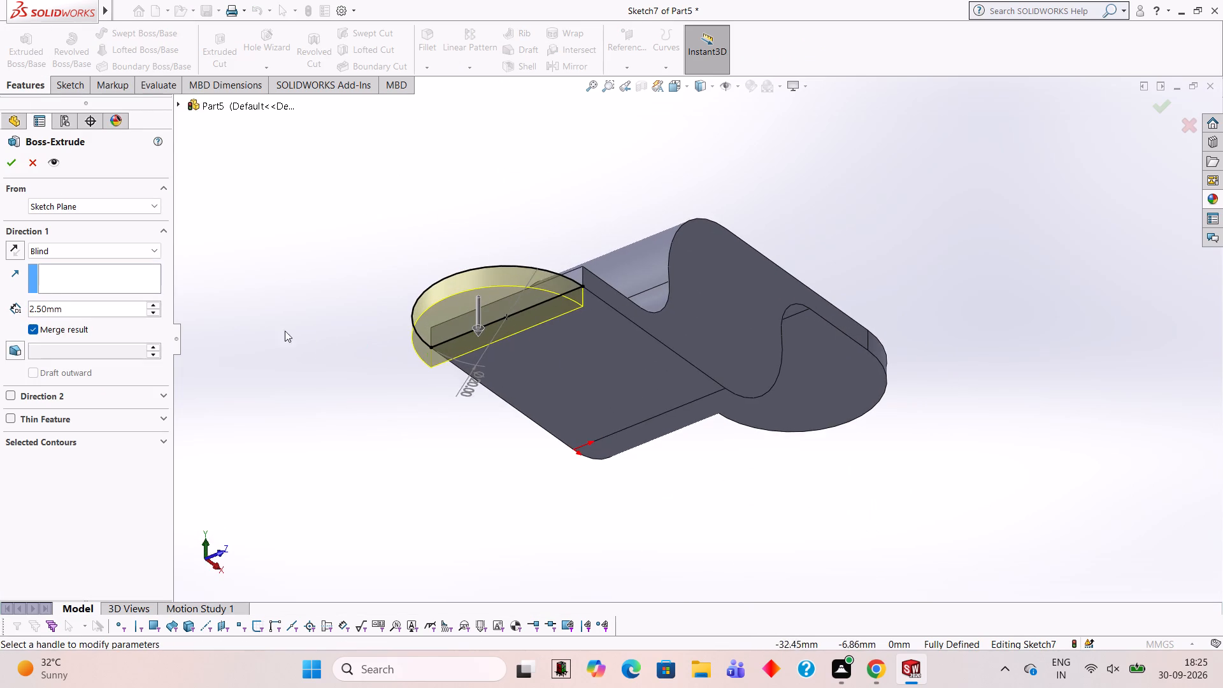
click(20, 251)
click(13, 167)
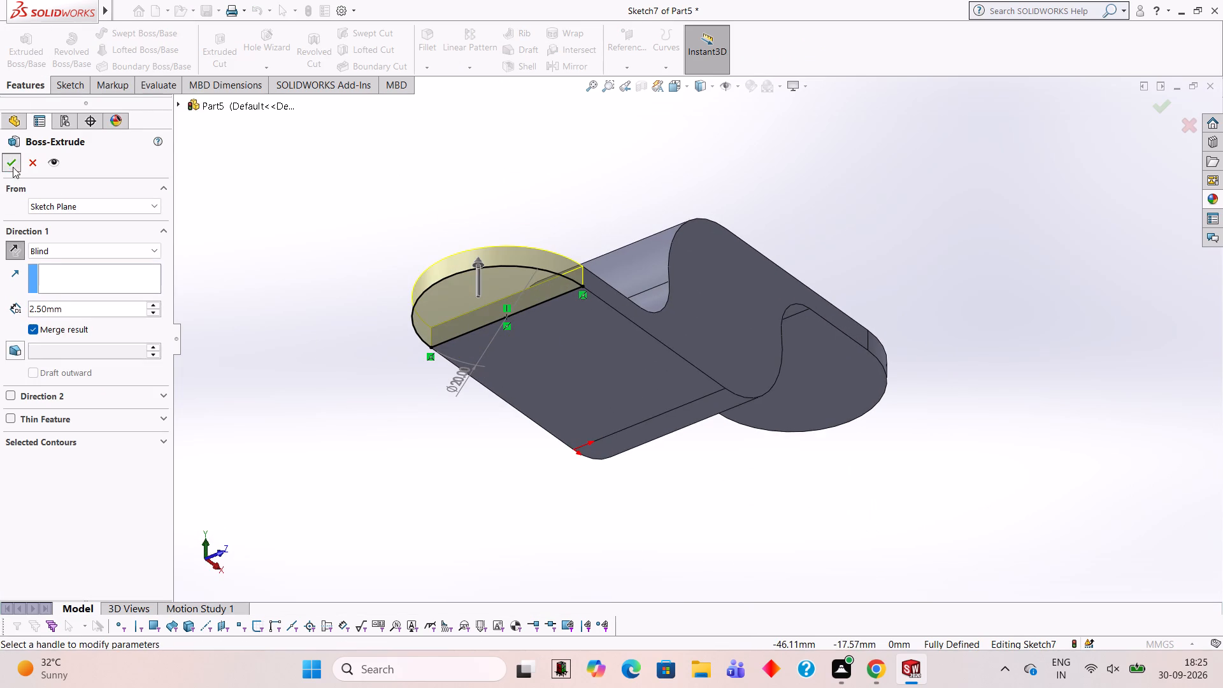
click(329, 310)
Examine the strap from above, below and both sides, checking the rounded ends and the centre cylinder blends.
middle_drag(715, 383, 647, 362)
scroll(662, 399, up, 1)
middle_drag(685, 442, 699, 528)
middle_drag(736, 410, 724, 510)
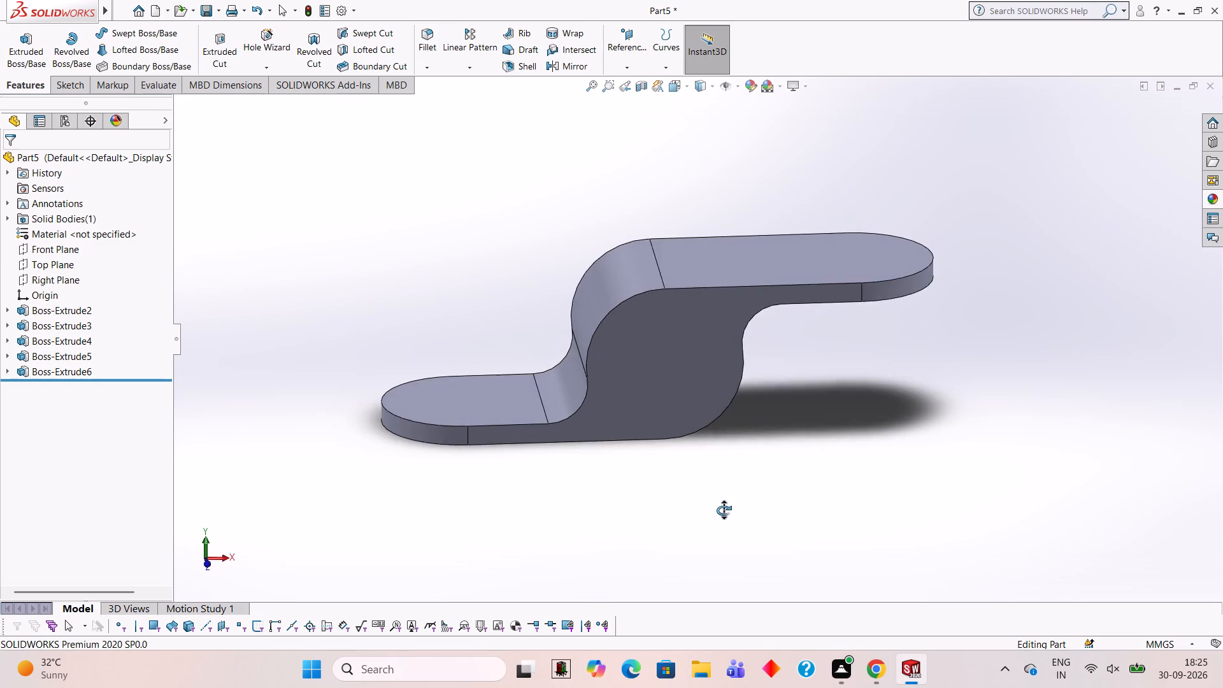
middle_drag(724, 510, 710, 499)
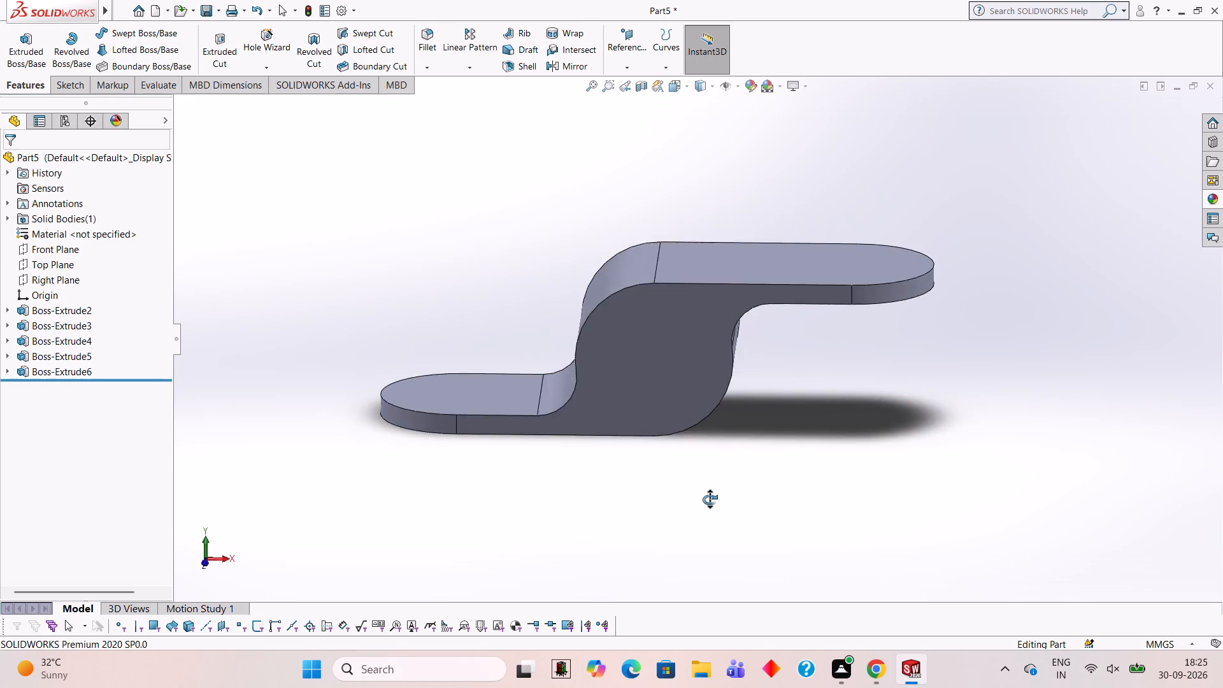
middle_drag(710, 499, 726, 325)
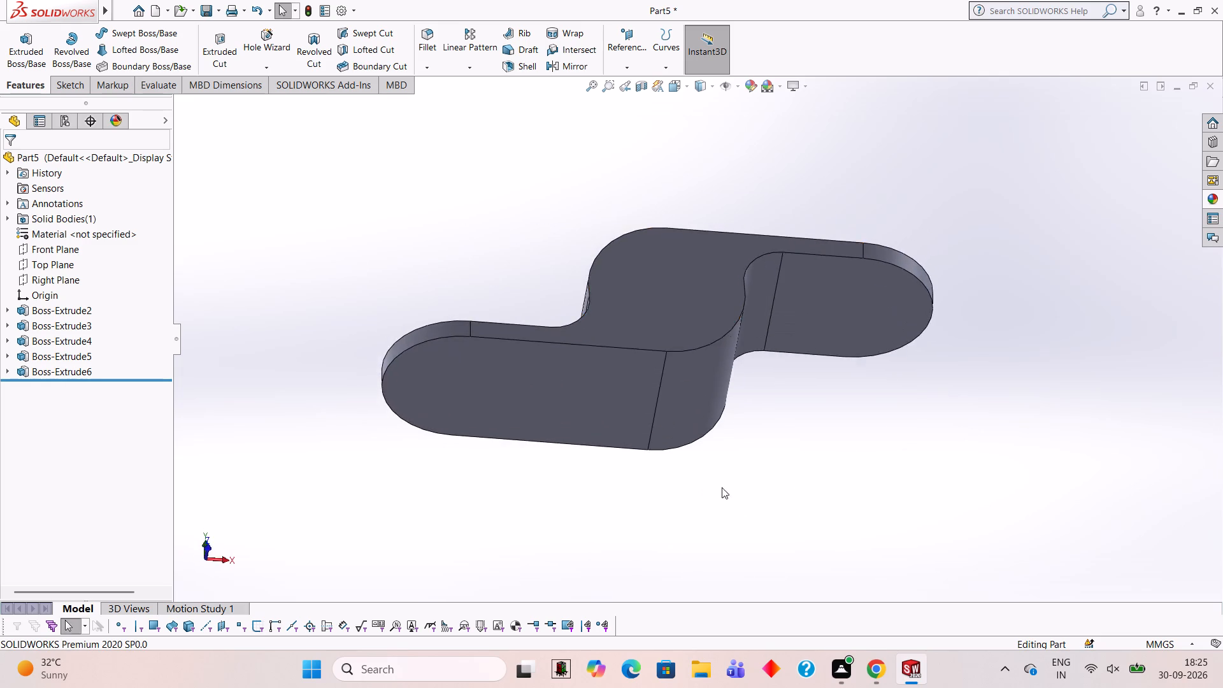
middle_drag(737, 500, 759, 233)
middle_drag(741, 543, 930, 464)
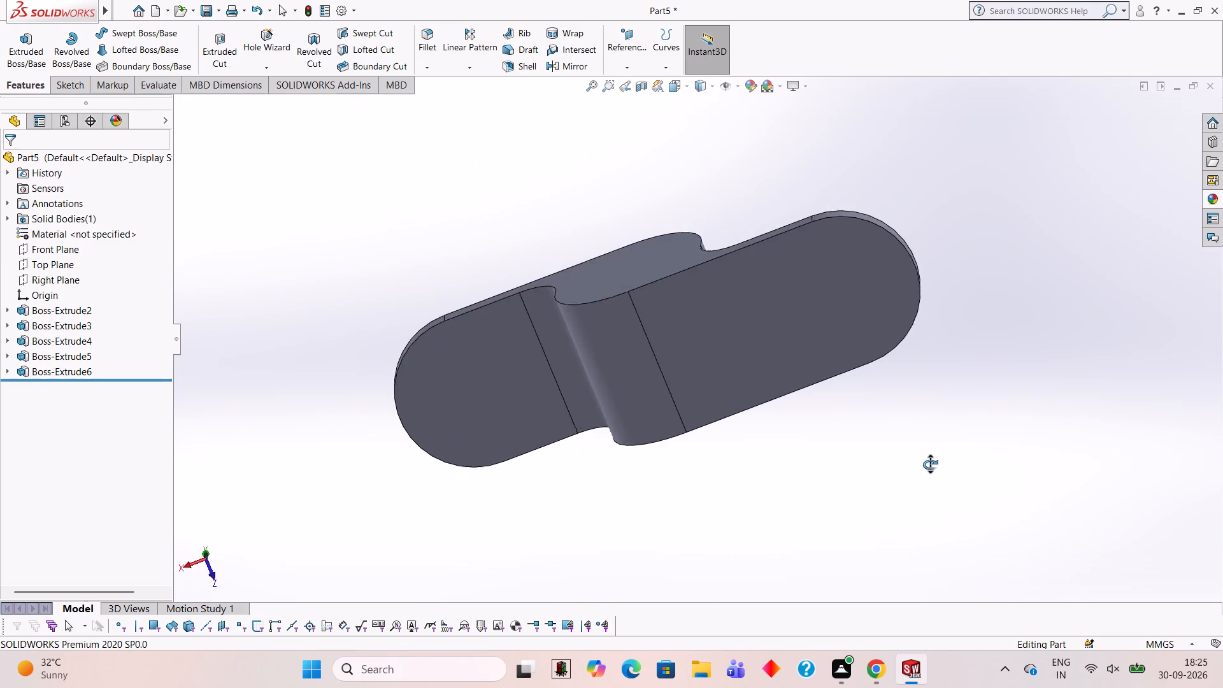
middle_drag(930, 464, 922, 476)
middle_drag(769, 522, 759, 317)
middle_drag(742, 399, 752, 419)
scroll(747, 404, down, 1)
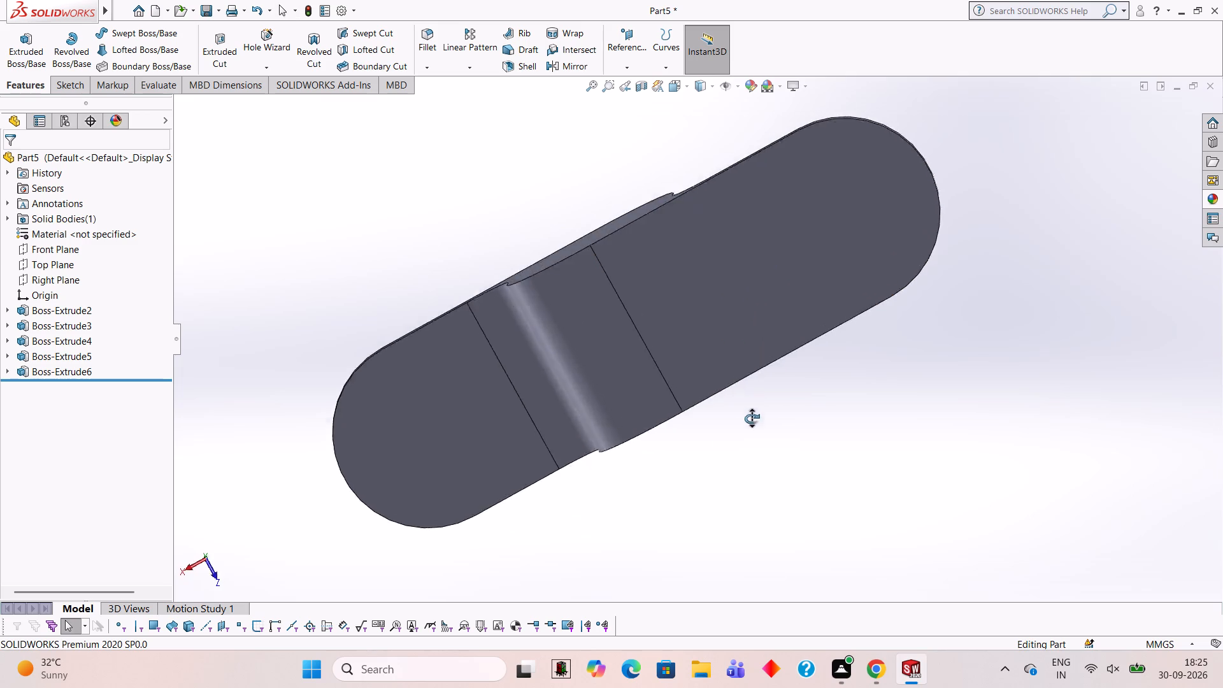
middle_drag(752, 419, 781, 540)
middle_drag(770, 517, 771, 583)
middle_drag(743, 498, 740, 592)
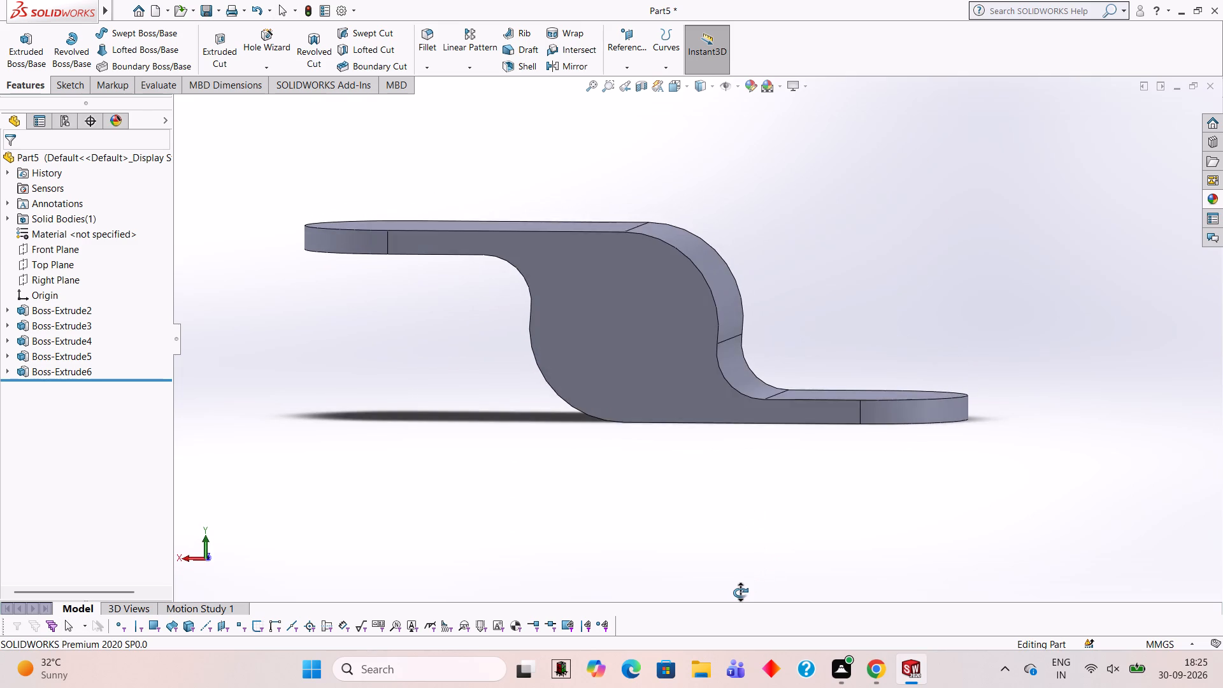
middle_drag(740, 592, 748, 597)
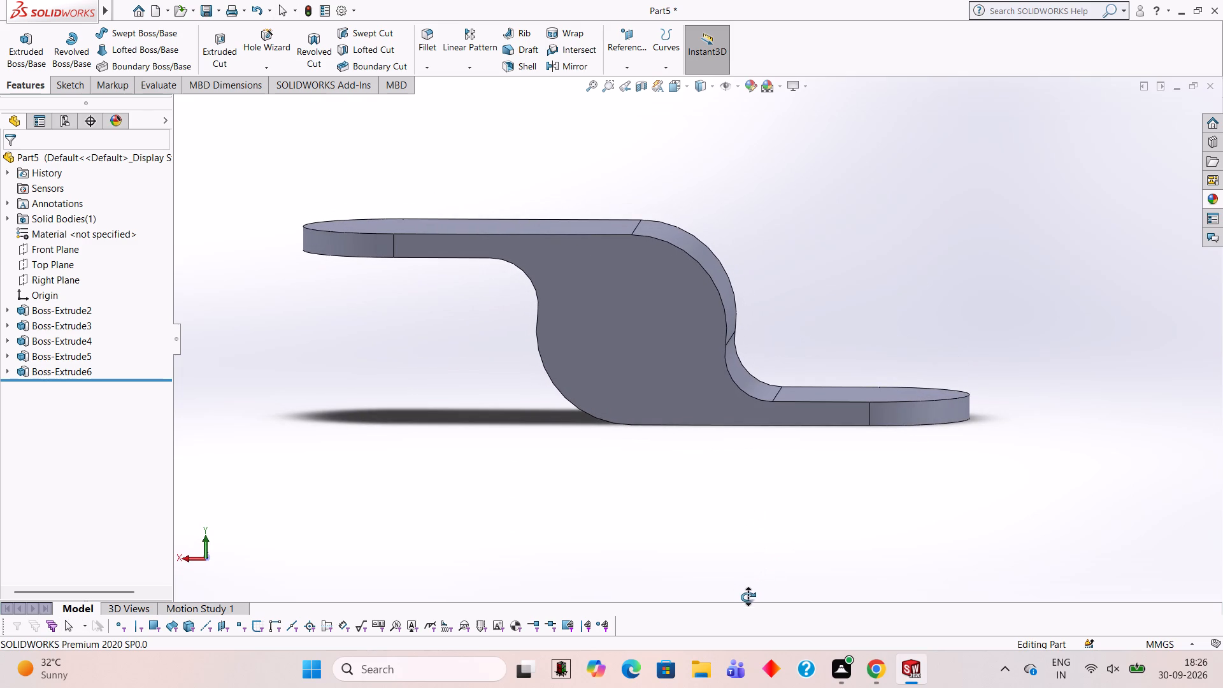
middle_drag(748, 597, 750, 589)
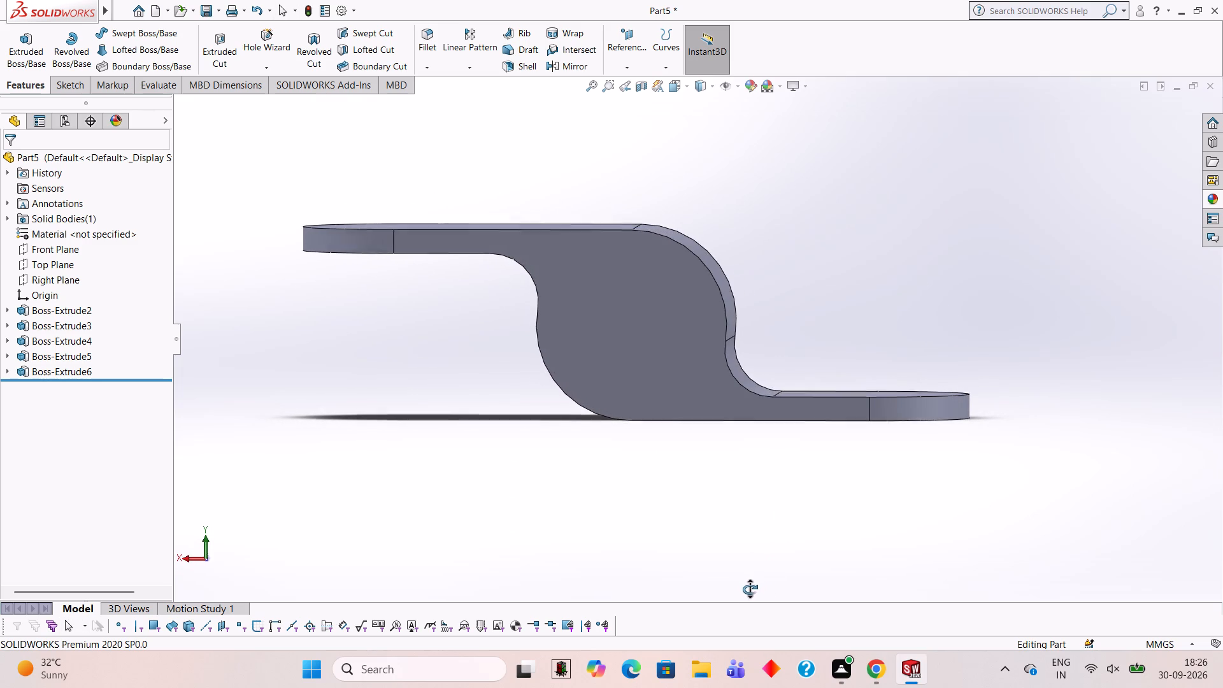
middle_drag(750, 589, 754, 590)
middle_drag(840, 522, 585, 546)
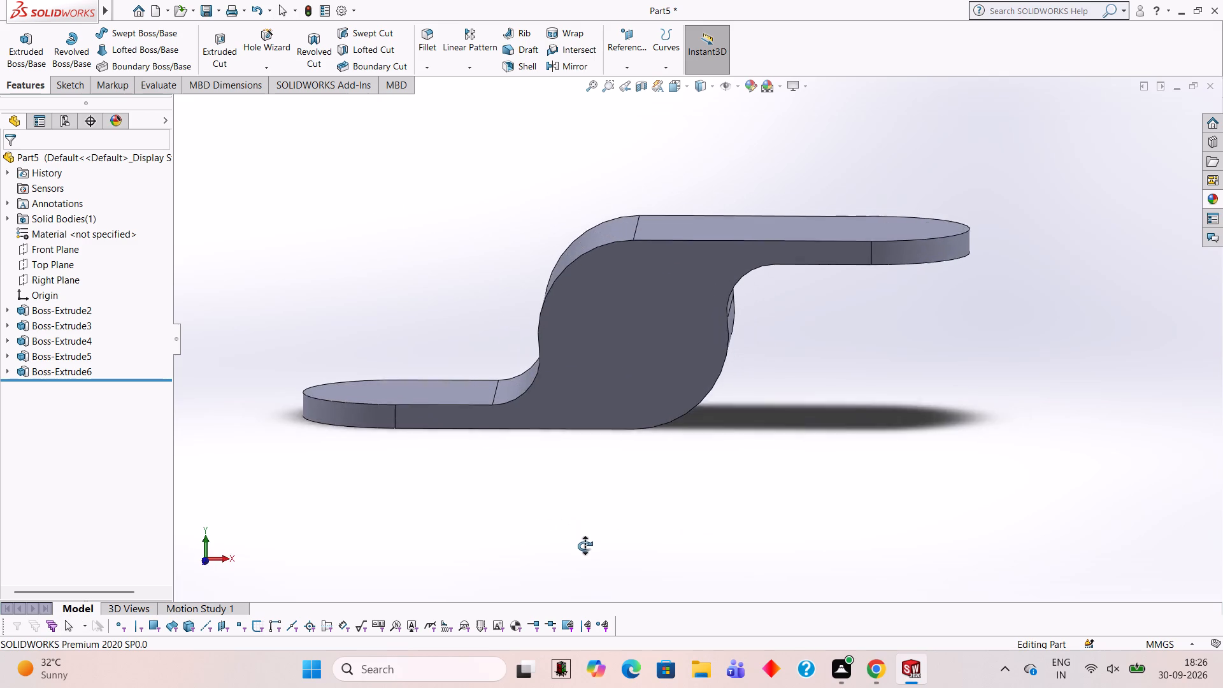
middle_drag(585, 546, 584, 559)
middle_drag(622, 459, 631, 501)
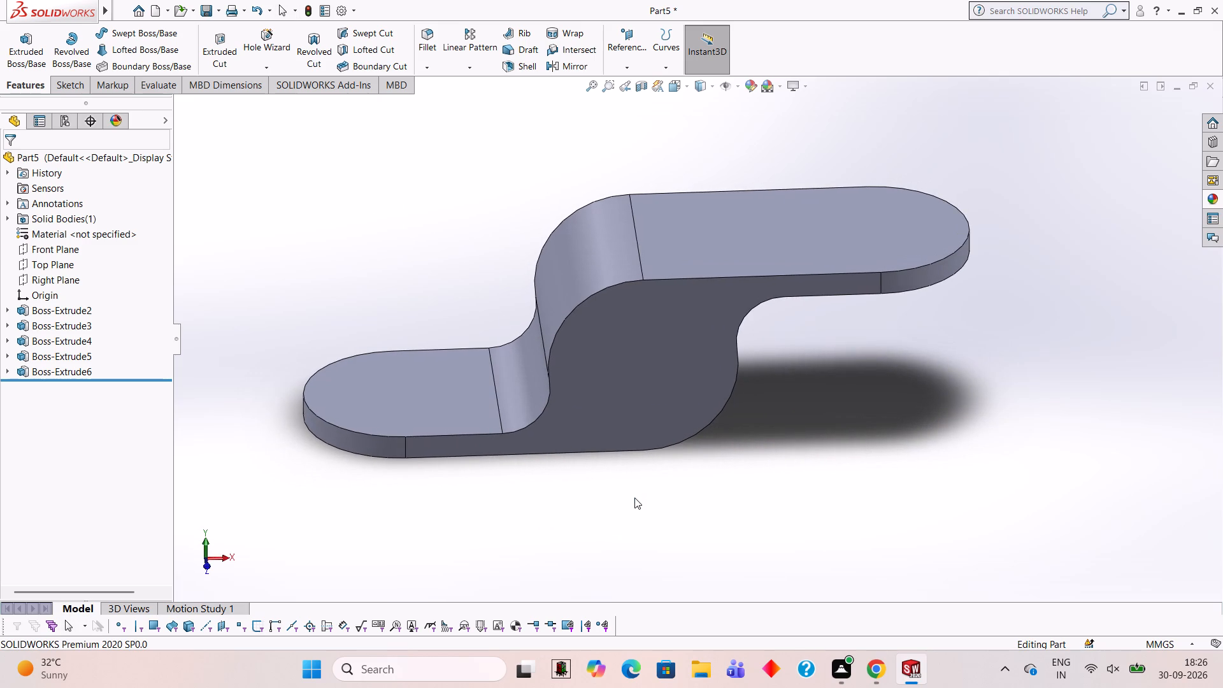
Undo both rounded arm ends together with their sketch geometry, and leave the empty sketch on the upper arm's top face.
key(ctrl+z)
key(ctrl+z)
key(ctrl+z)
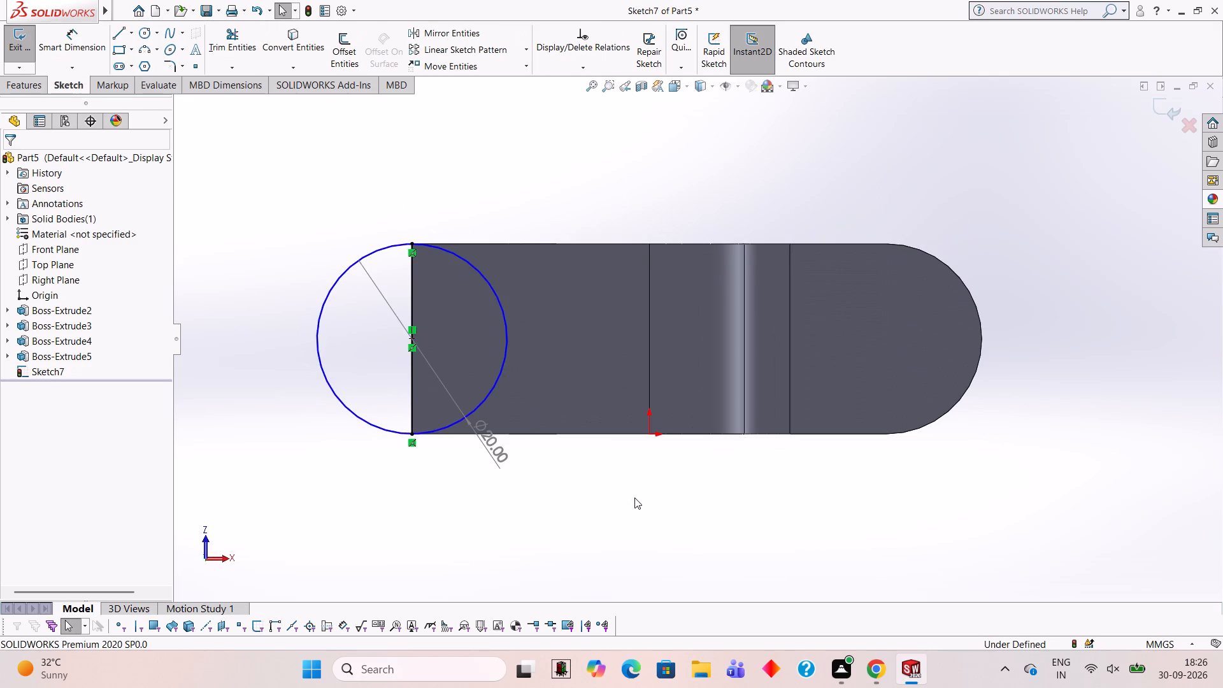
key(ctrl+z)
key(ctrl+z)
key(ctrl+z)
key(ctrl+z)
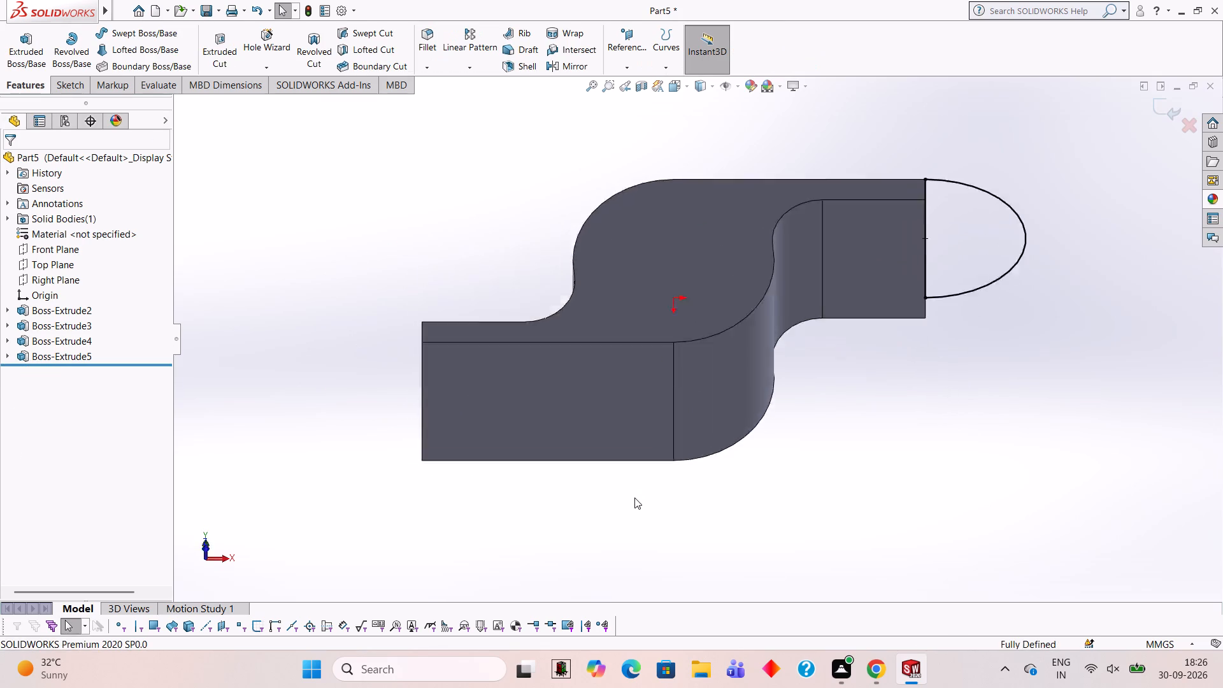
key(ctrl+z)
key(ctrl+z)
key(ctrl+z)
key(ctrl+z)
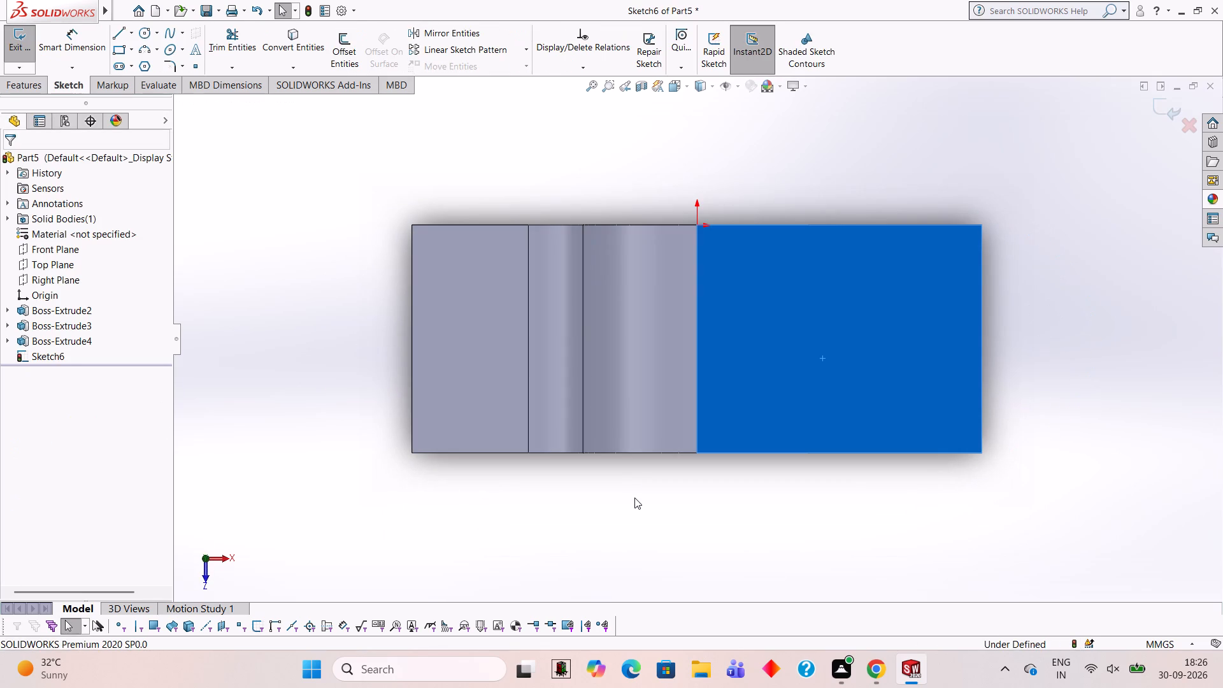
key(Escape)
scroll(720, 486, down, 1)
middle_drag(728, 543, 740, 410)
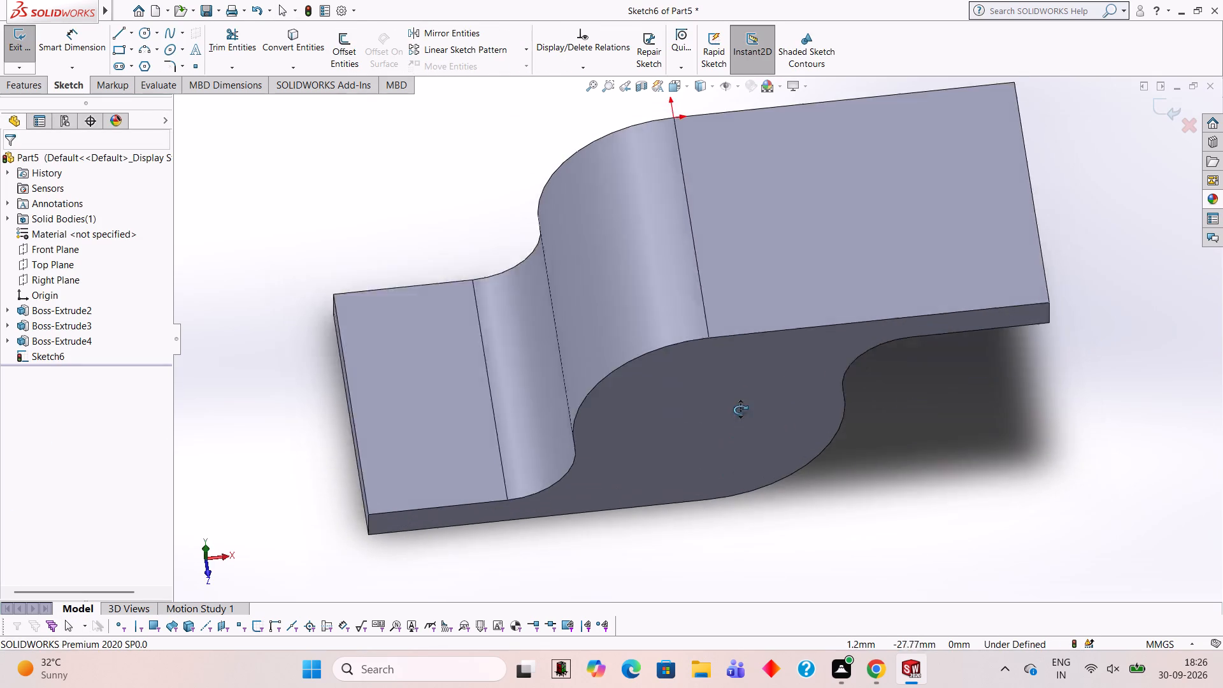
middle_drag(740, 410, 746, 355)
middle_drag(898, 409, 878, 415)
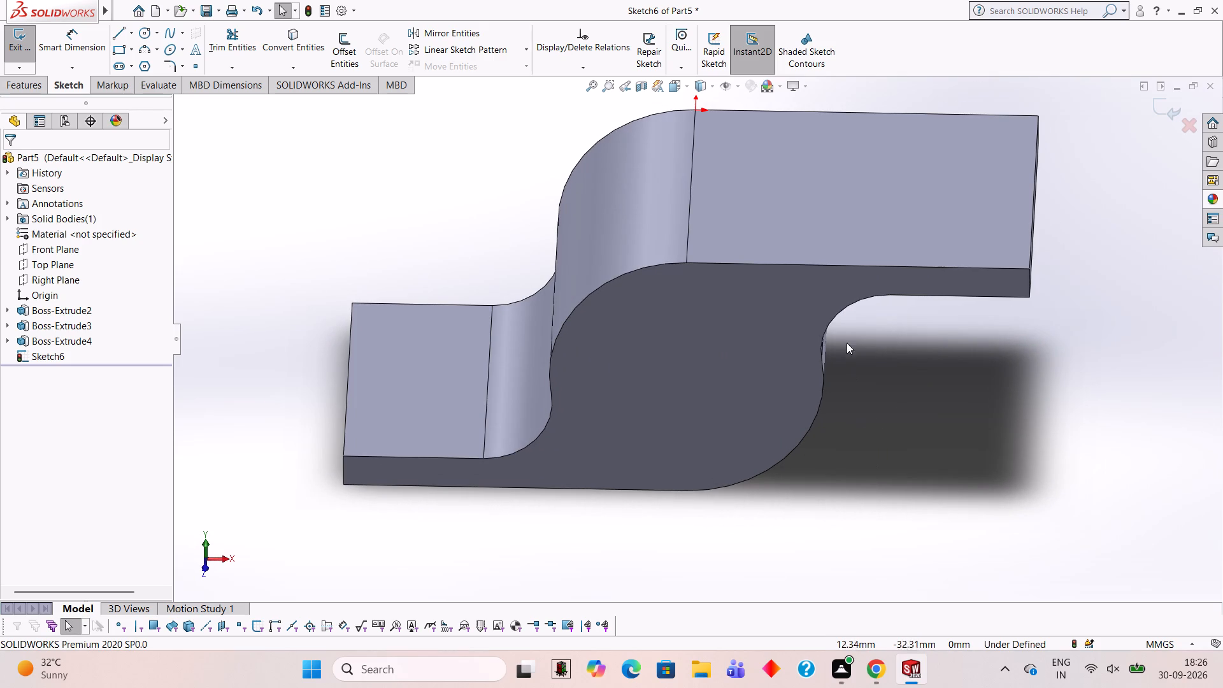
click(720, 310)
click(1153, 110)
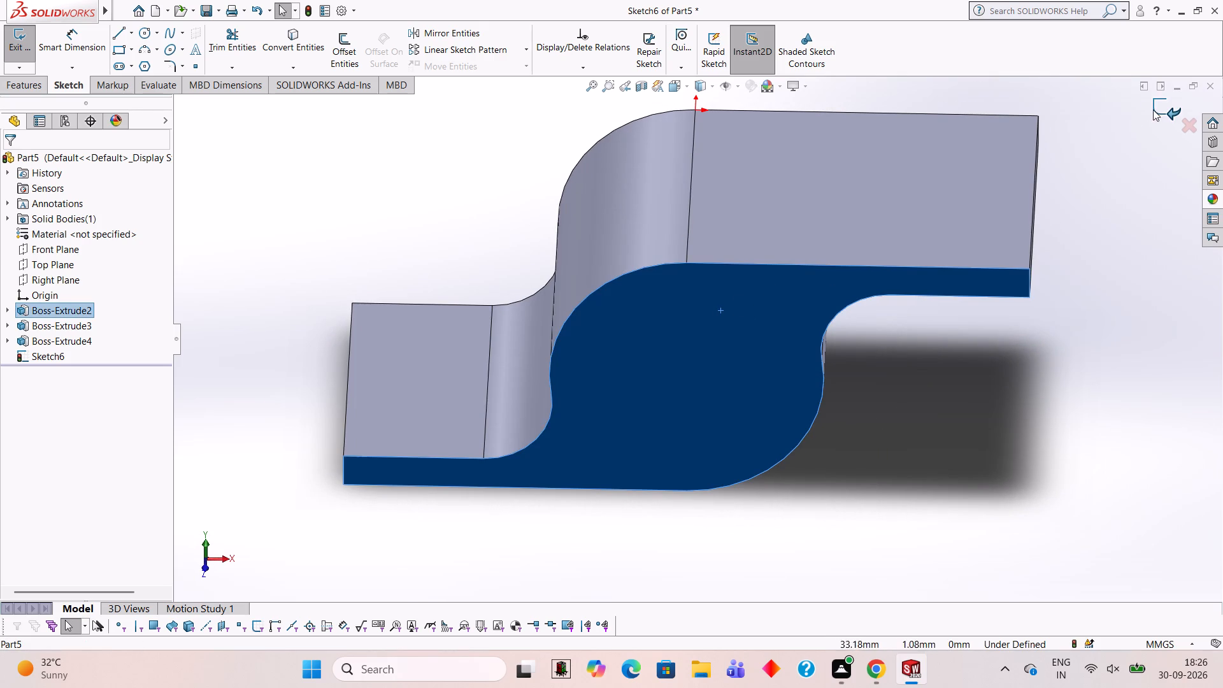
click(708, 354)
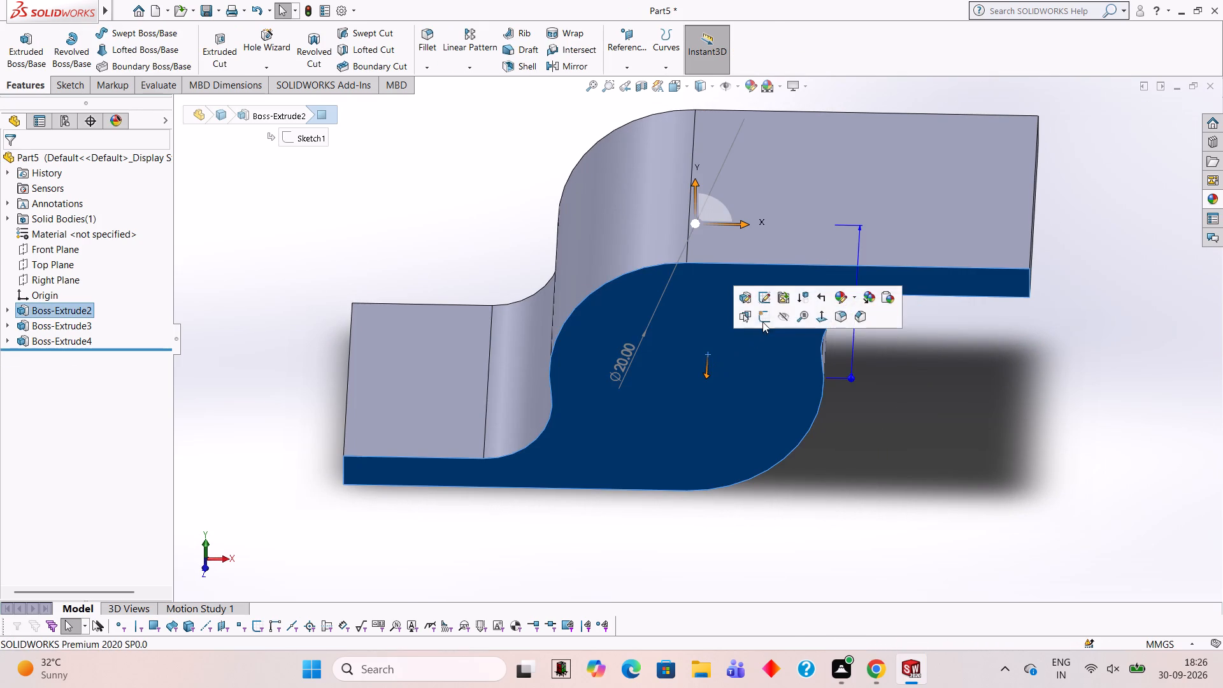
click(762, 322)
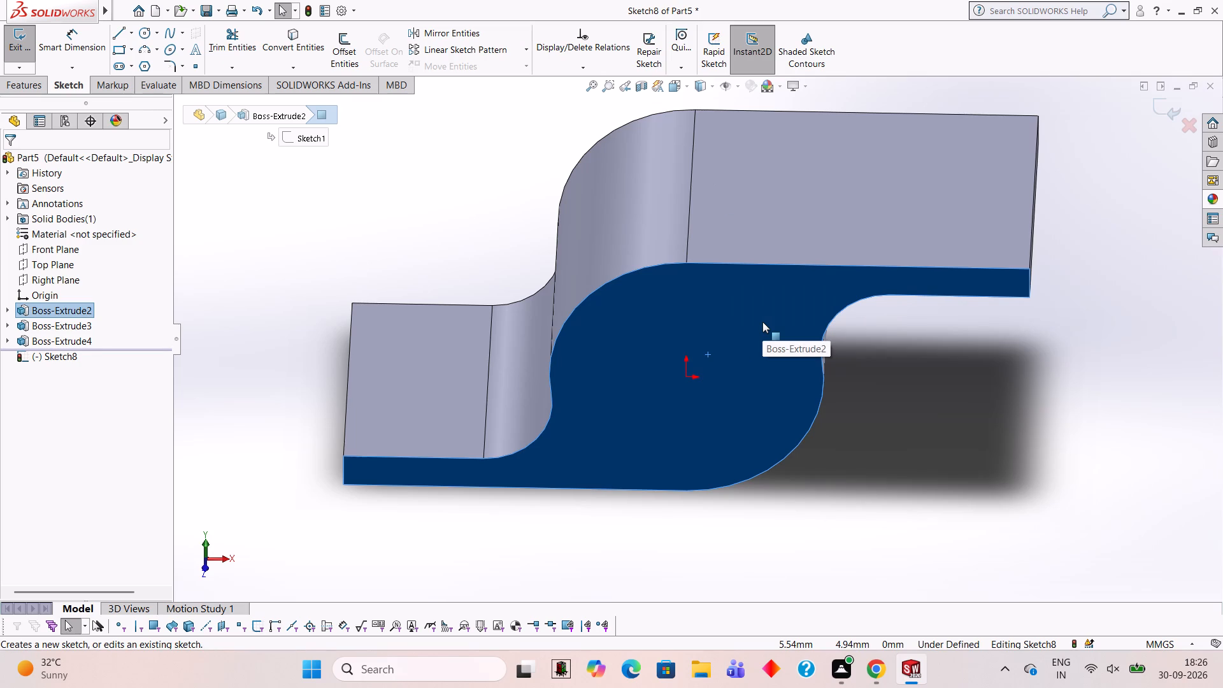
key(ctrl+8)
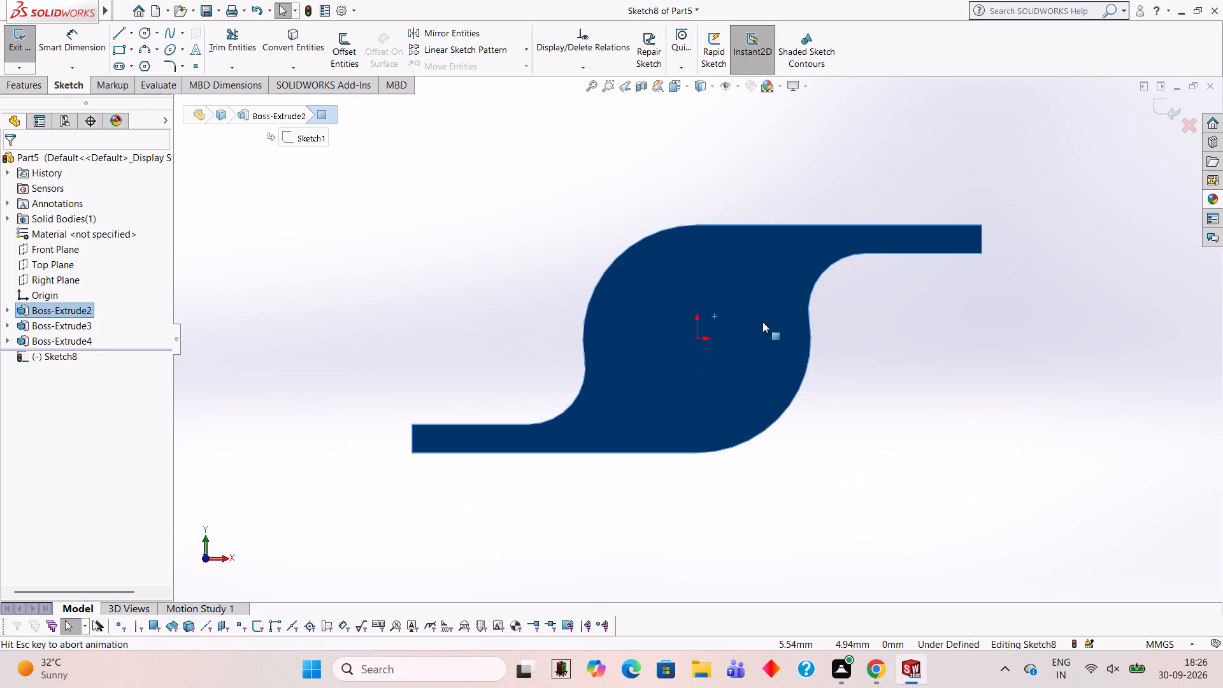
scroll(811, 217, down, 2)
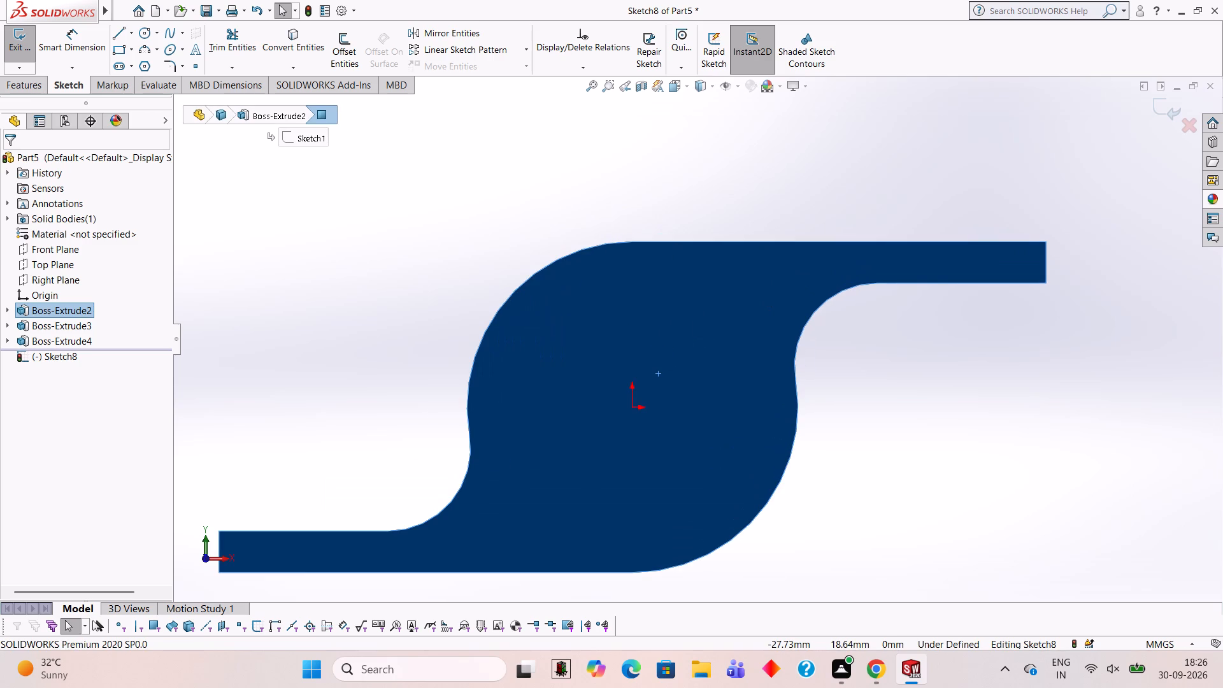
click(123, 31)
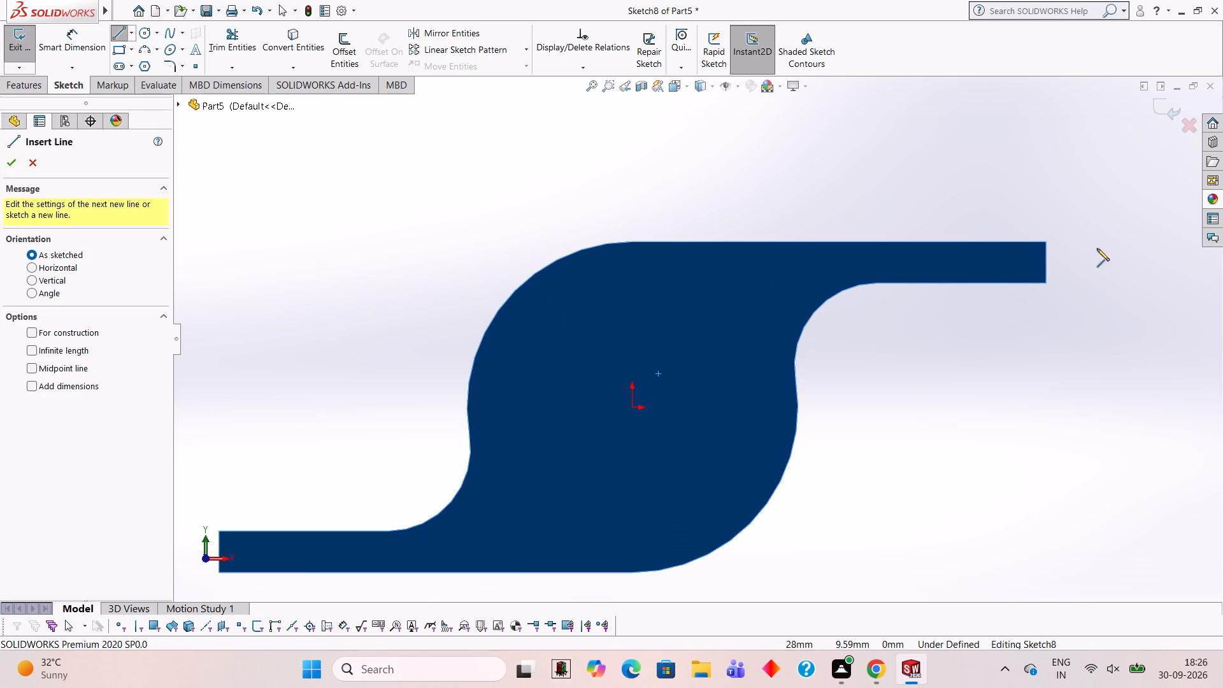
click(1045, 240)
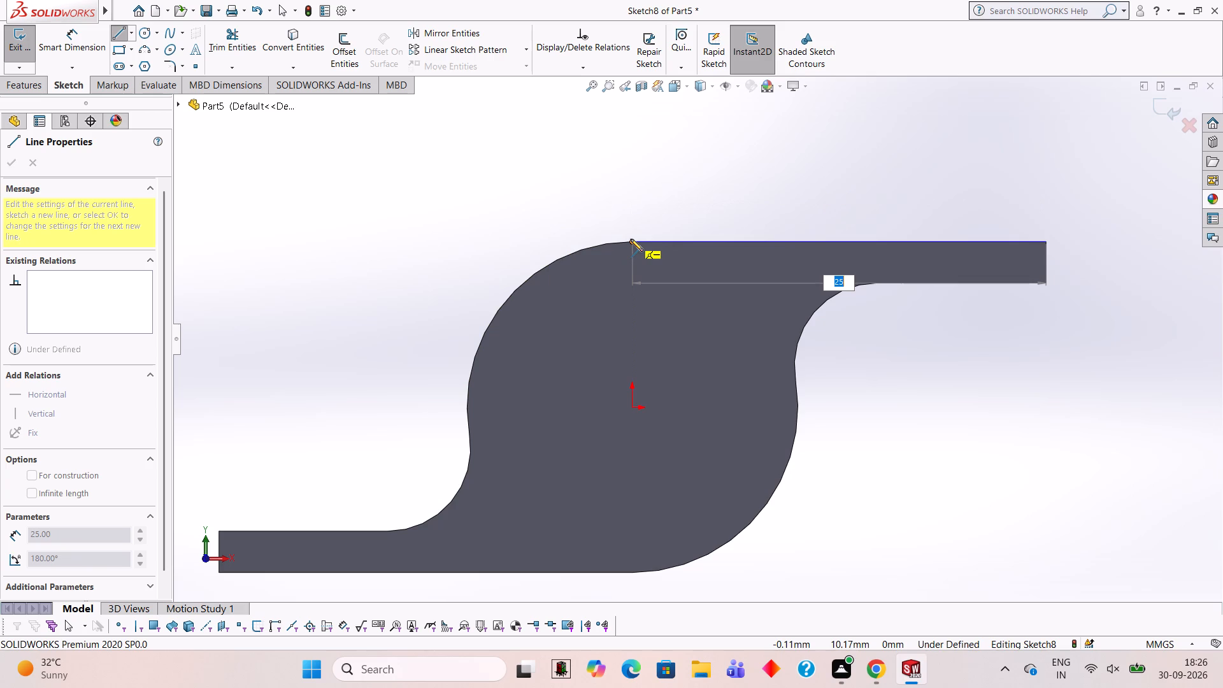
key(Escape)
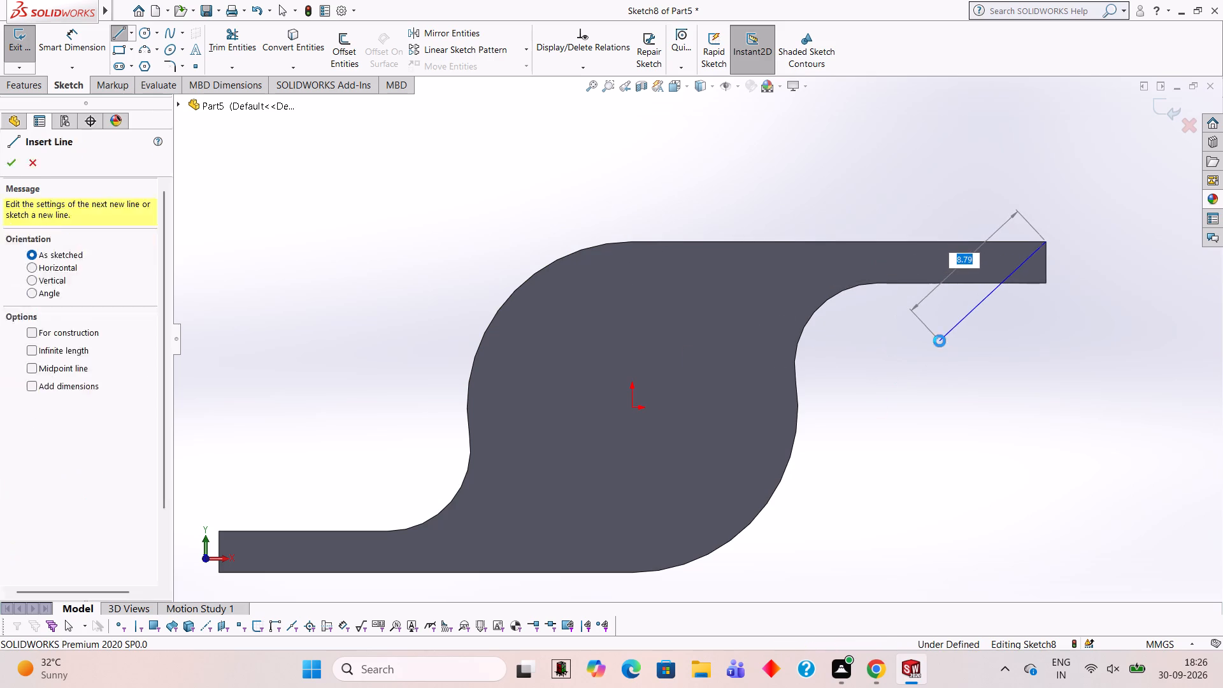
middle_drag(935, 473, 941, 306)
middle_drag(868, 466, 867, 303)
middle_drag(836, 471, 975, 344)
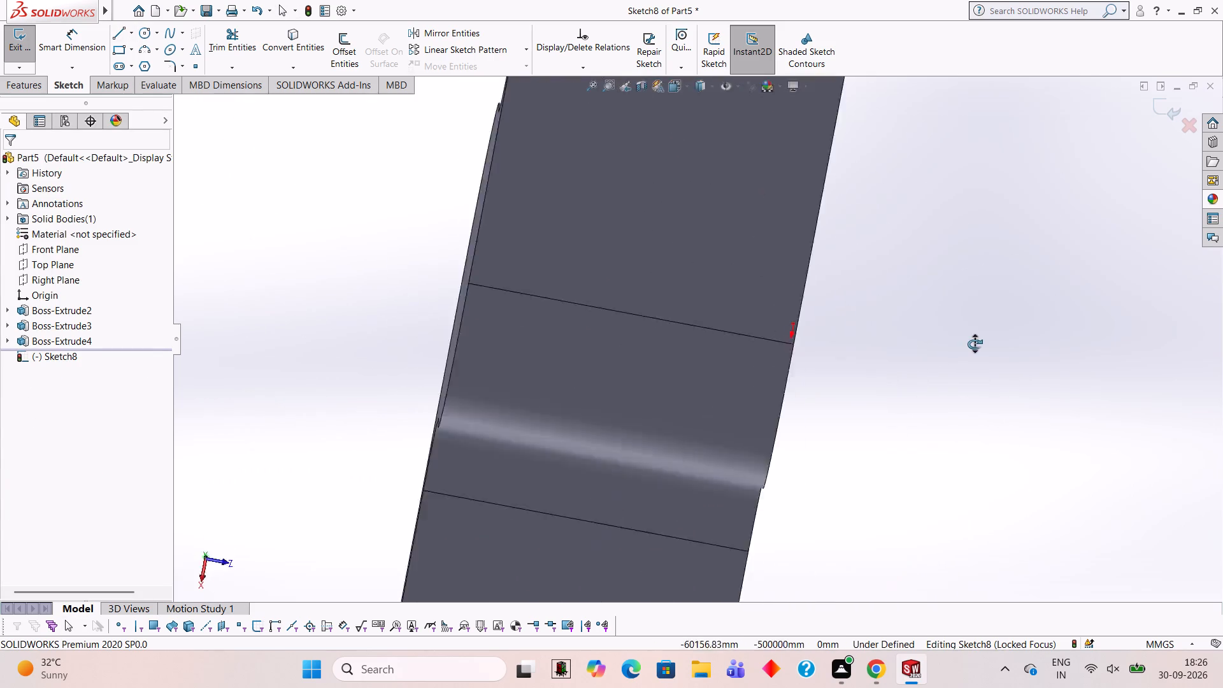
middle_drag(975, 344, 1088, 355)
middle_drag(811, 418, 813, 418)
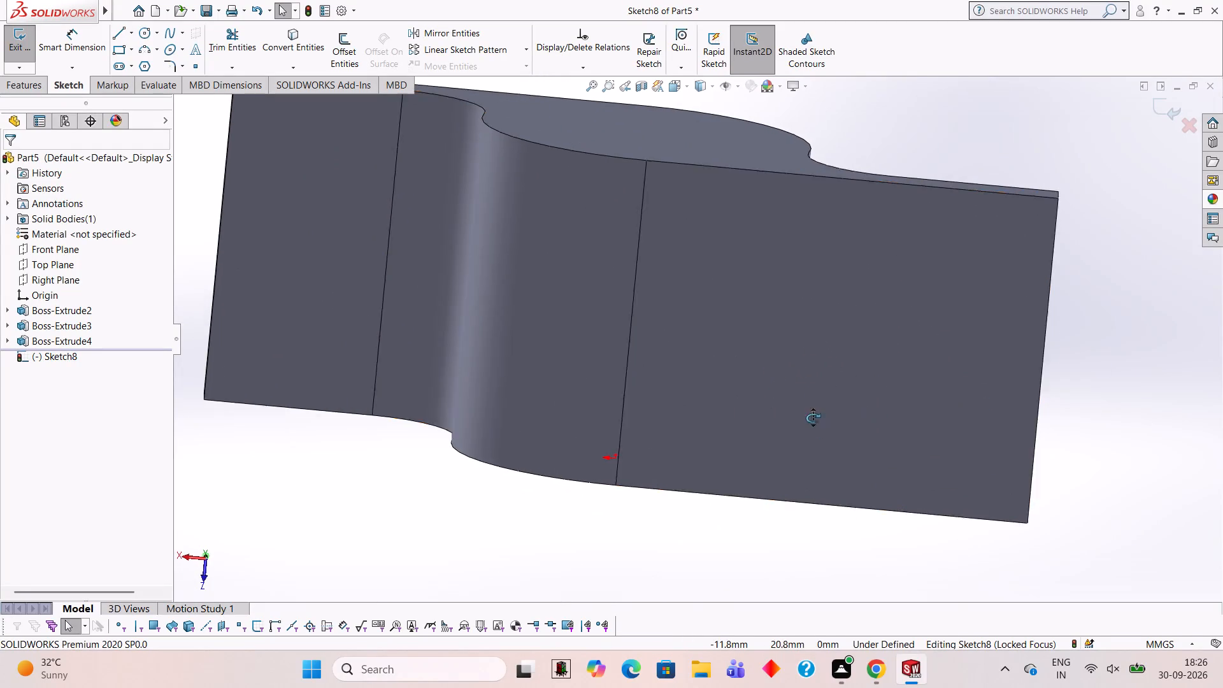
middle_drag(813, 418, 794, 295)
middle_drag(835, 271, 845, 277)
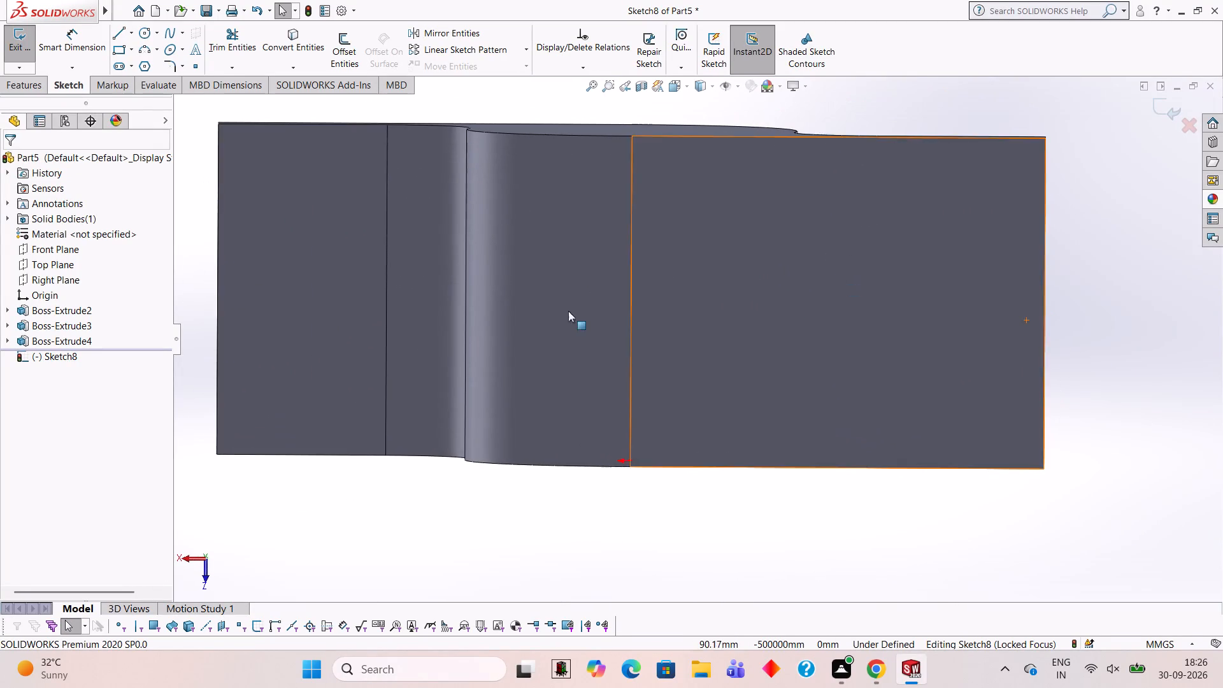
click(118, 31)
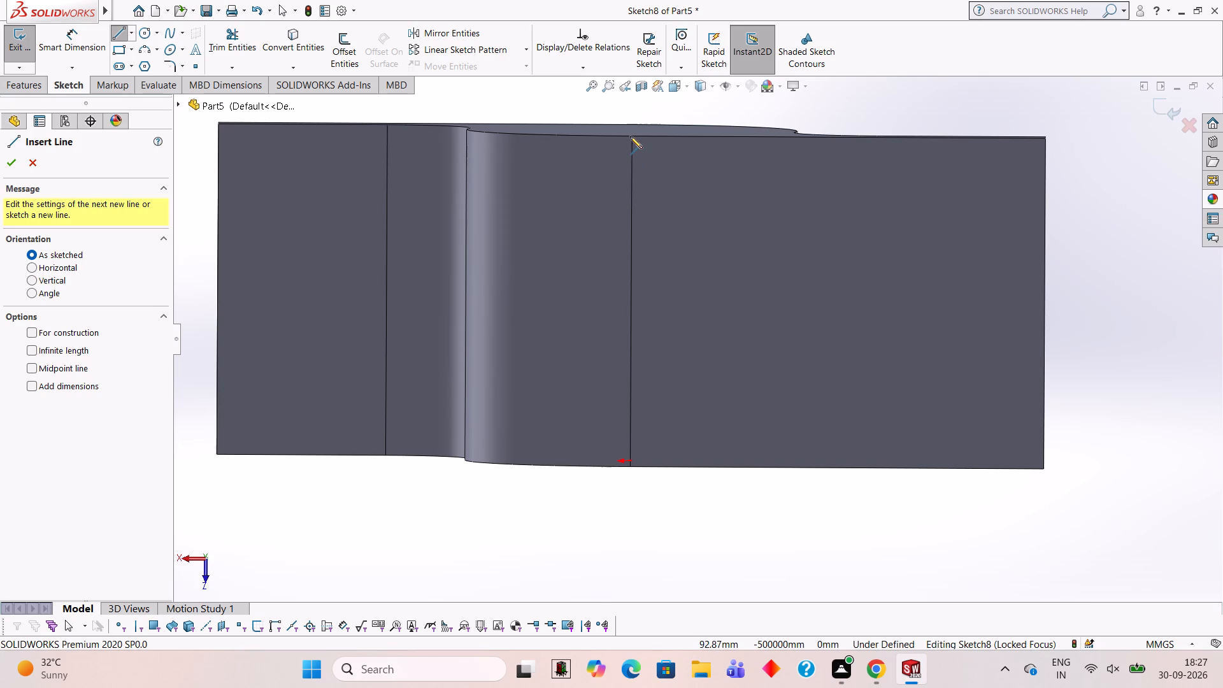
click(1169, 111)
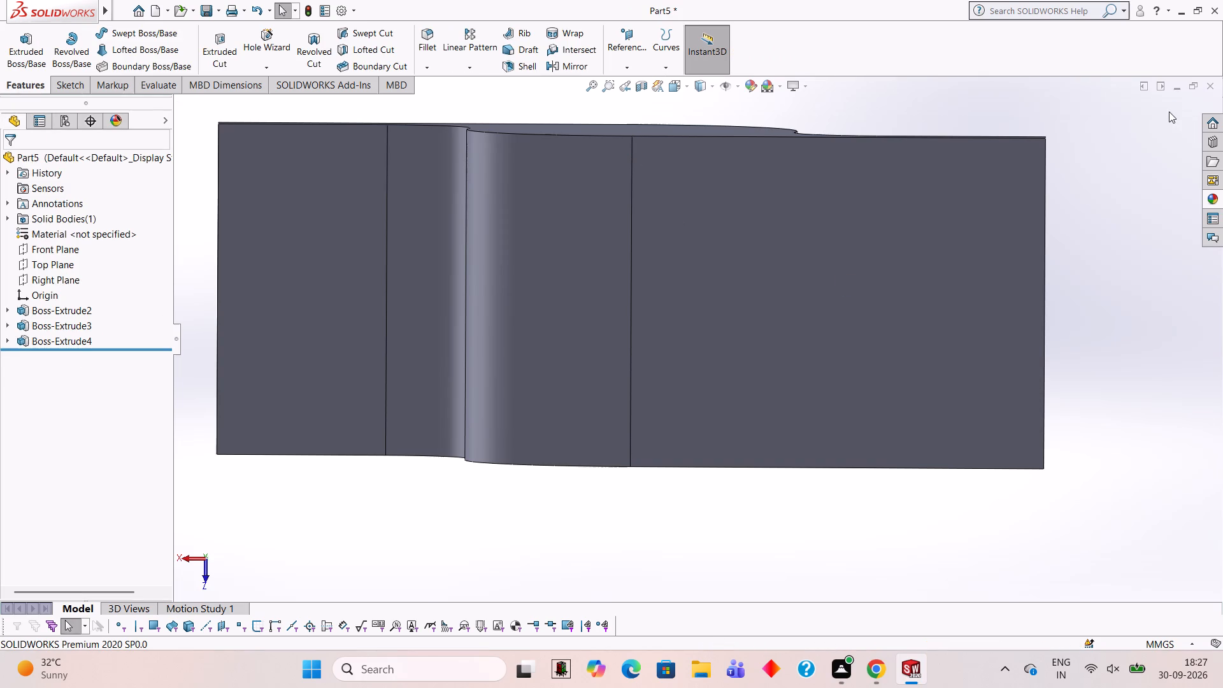
Open a sketch on the flat underside of the lower arm, viewed face-on.
click(862, 263)
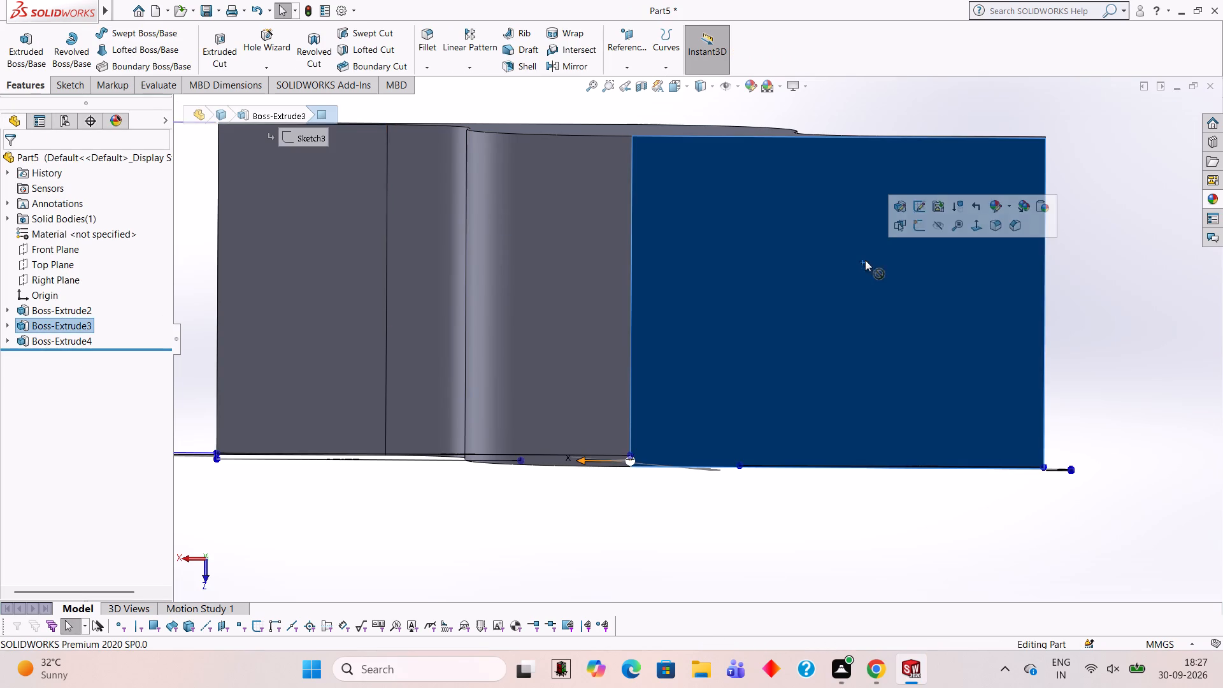
click(922, 226)
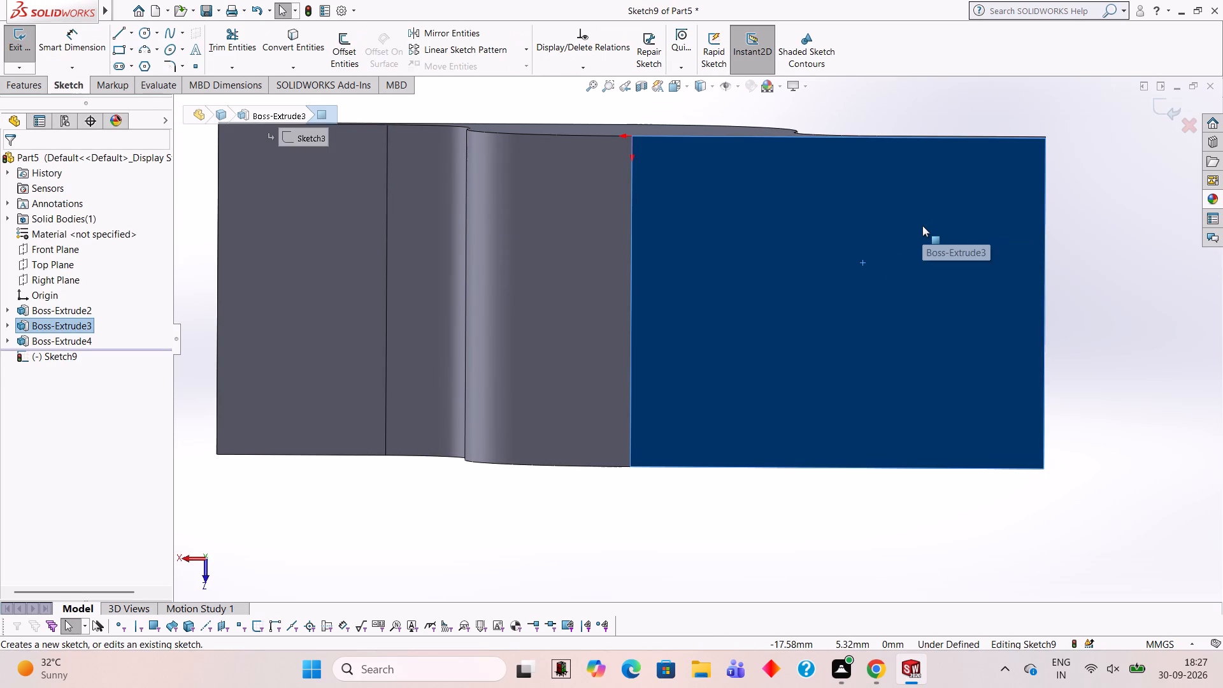
key(ctrl+8)
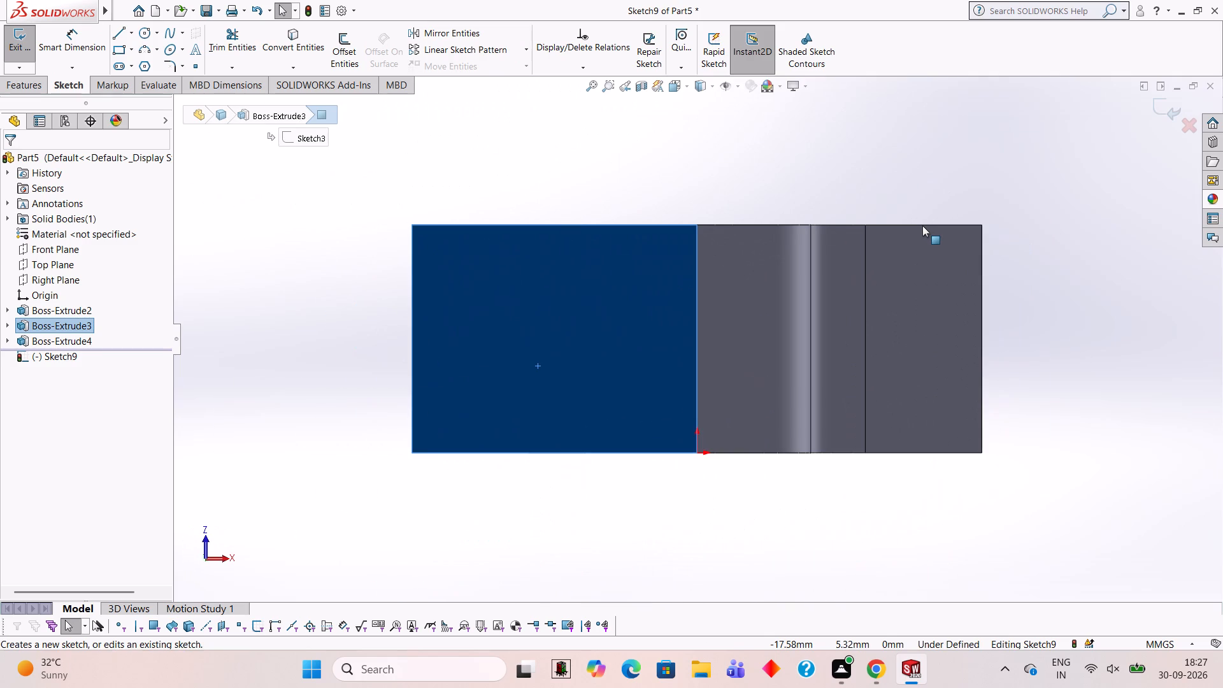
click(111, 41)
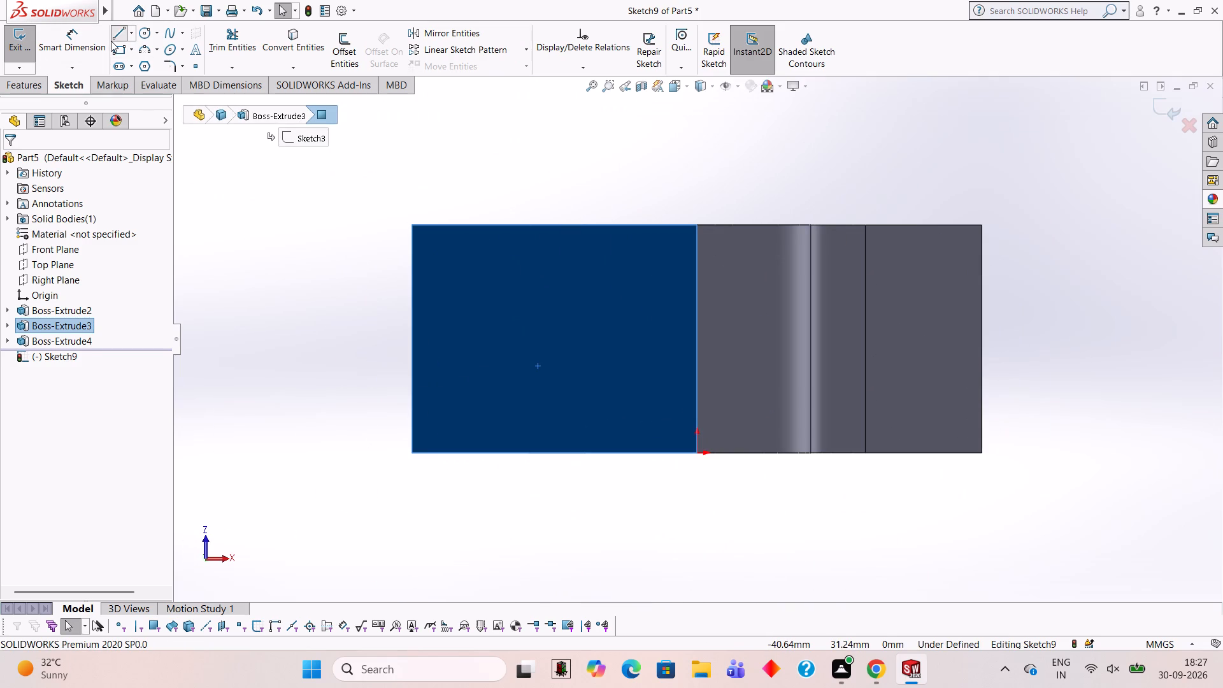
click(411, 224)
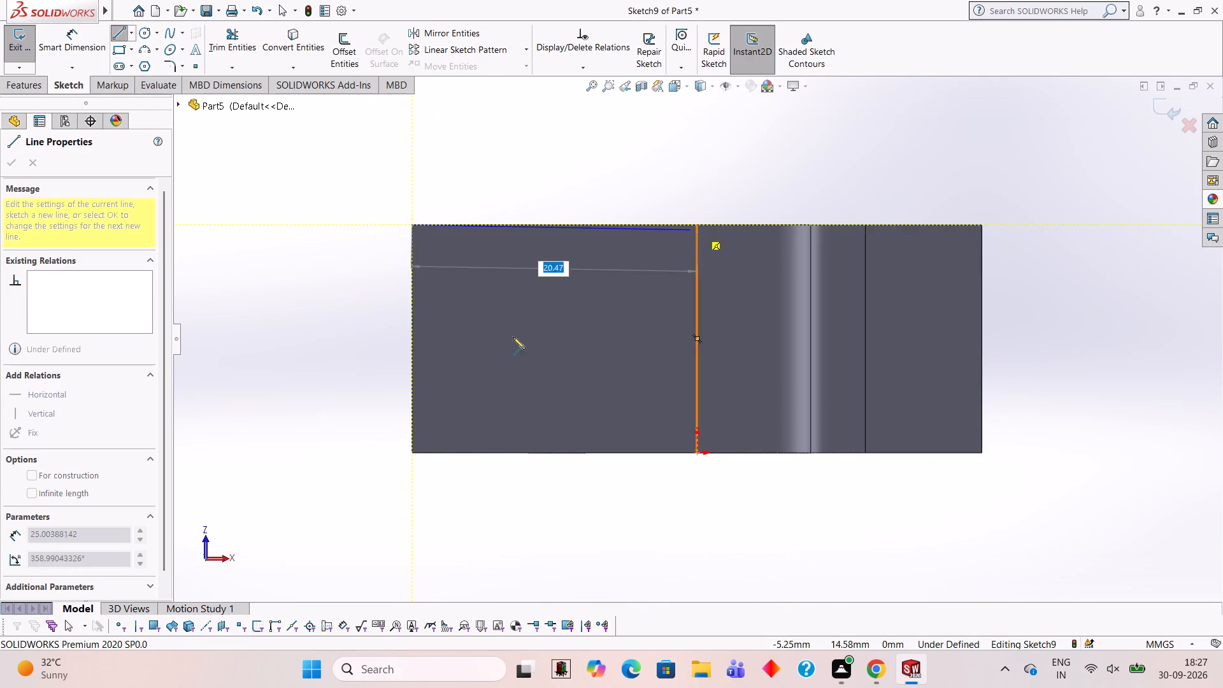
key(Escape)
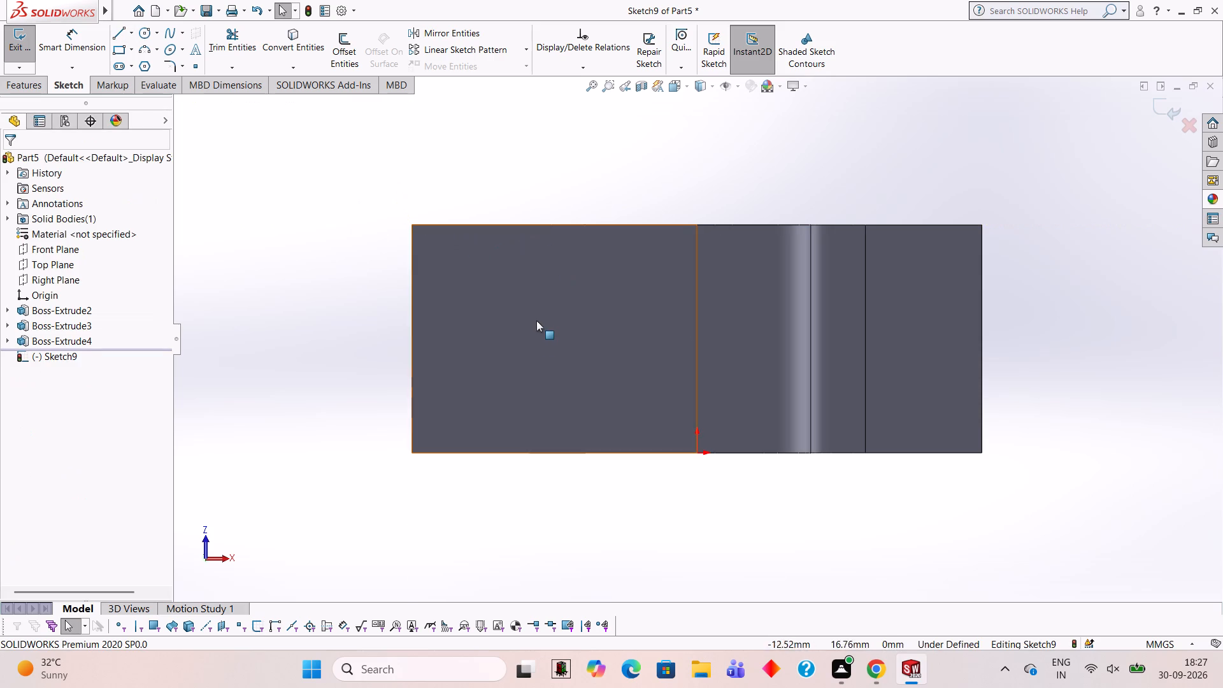
Draw a 20 mm diameter circle centred on the midpoint of the lower arm's end edge.
click(534, 335)
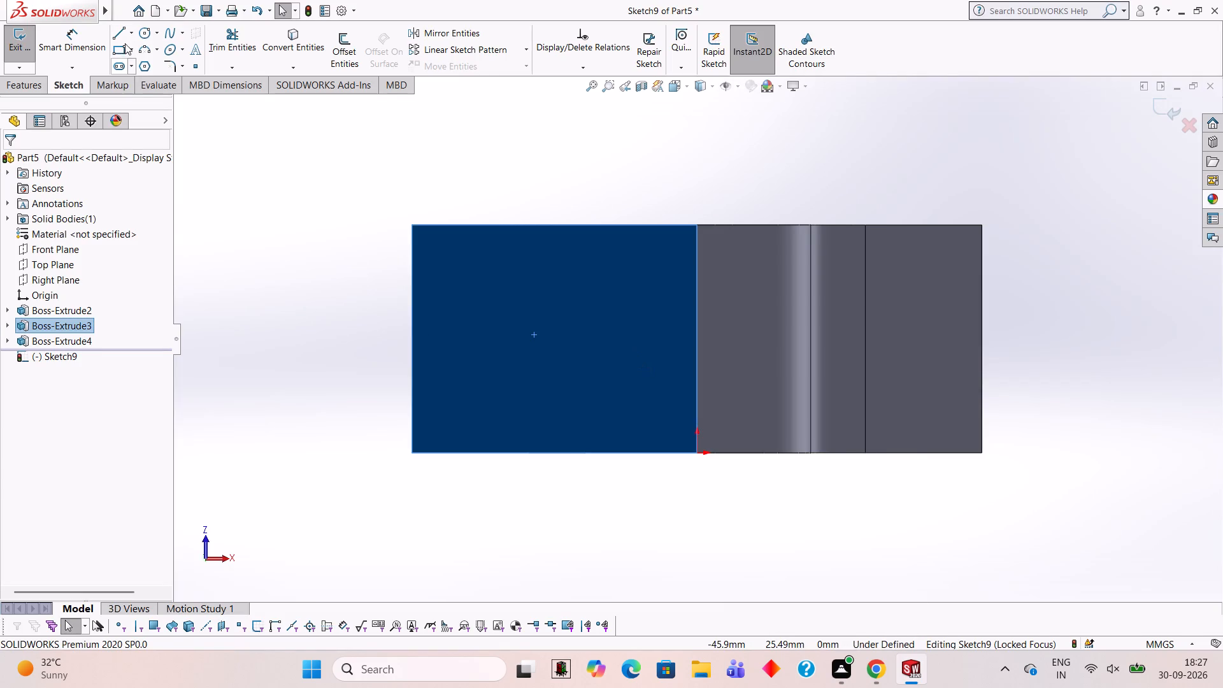
click(140, 37)
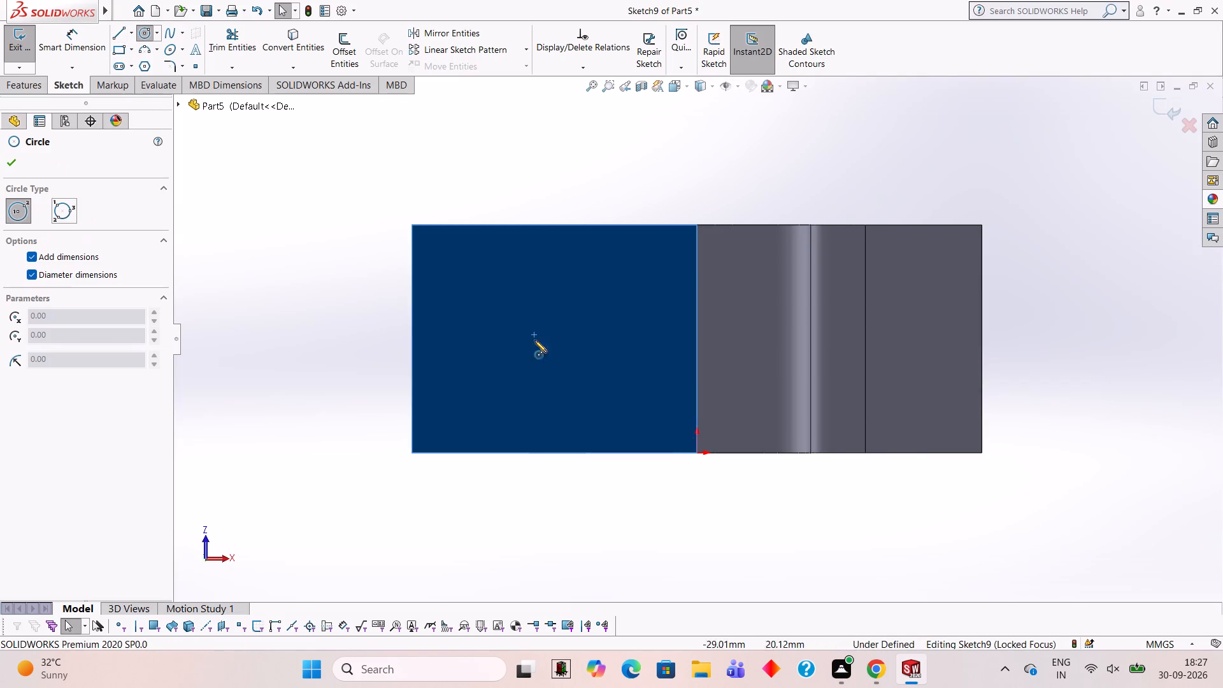
click(411, 338)
text(20)
key(Return)
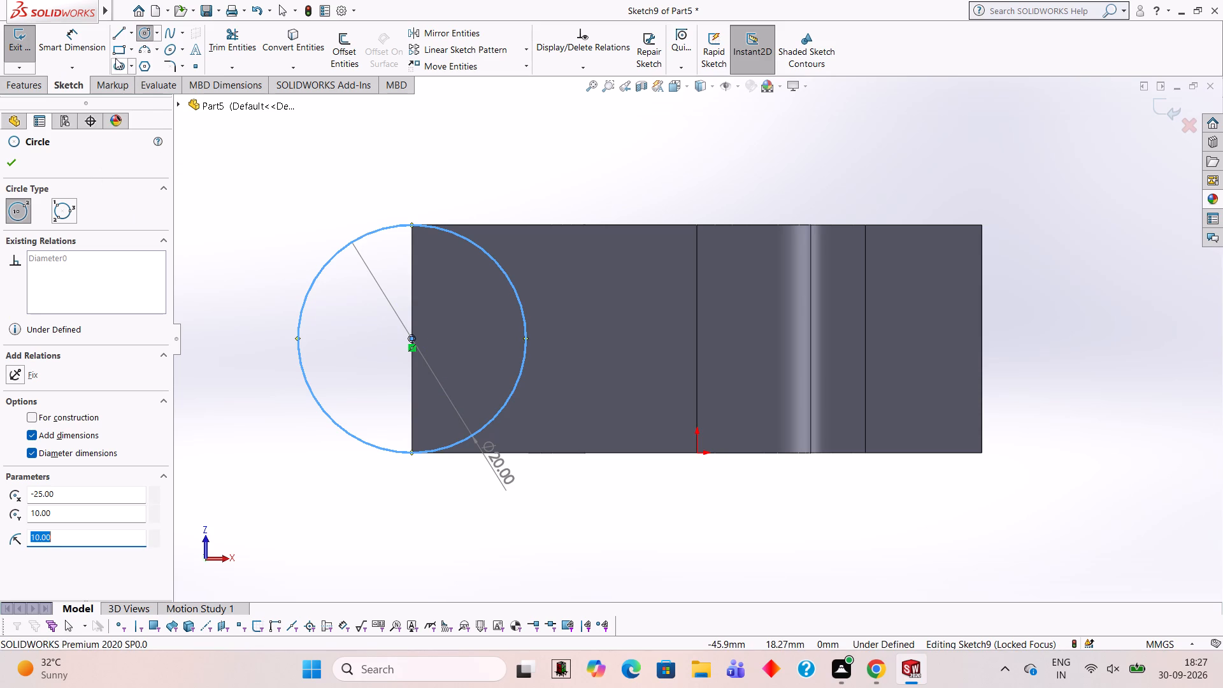
Draw a vertical 20 mm line across the circle along the arm's end edge and trim away the half lying over the arm.
click(118, 39)
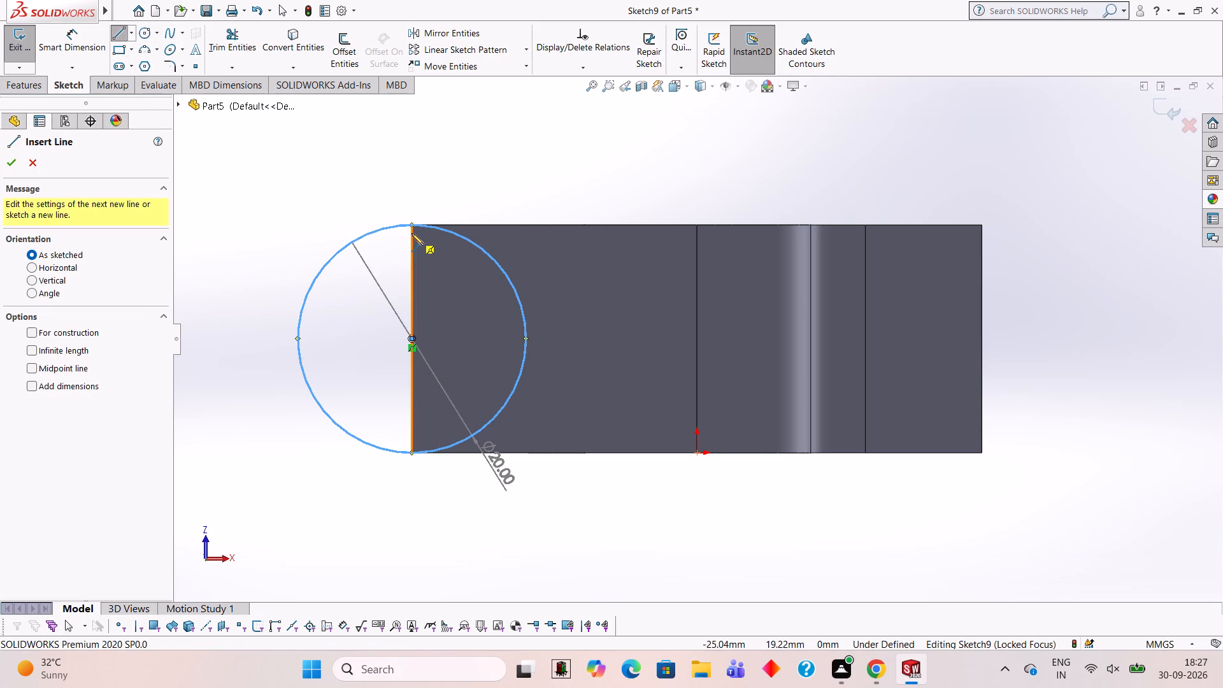
click(410, 223)
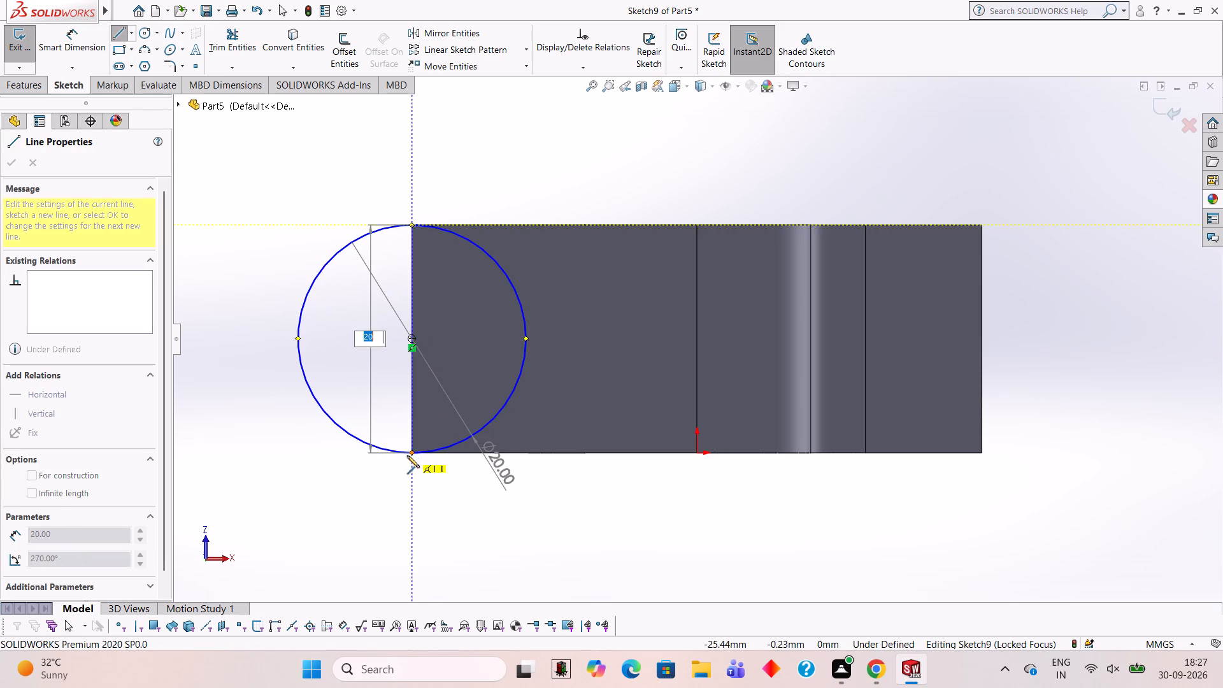
click(411, 450)
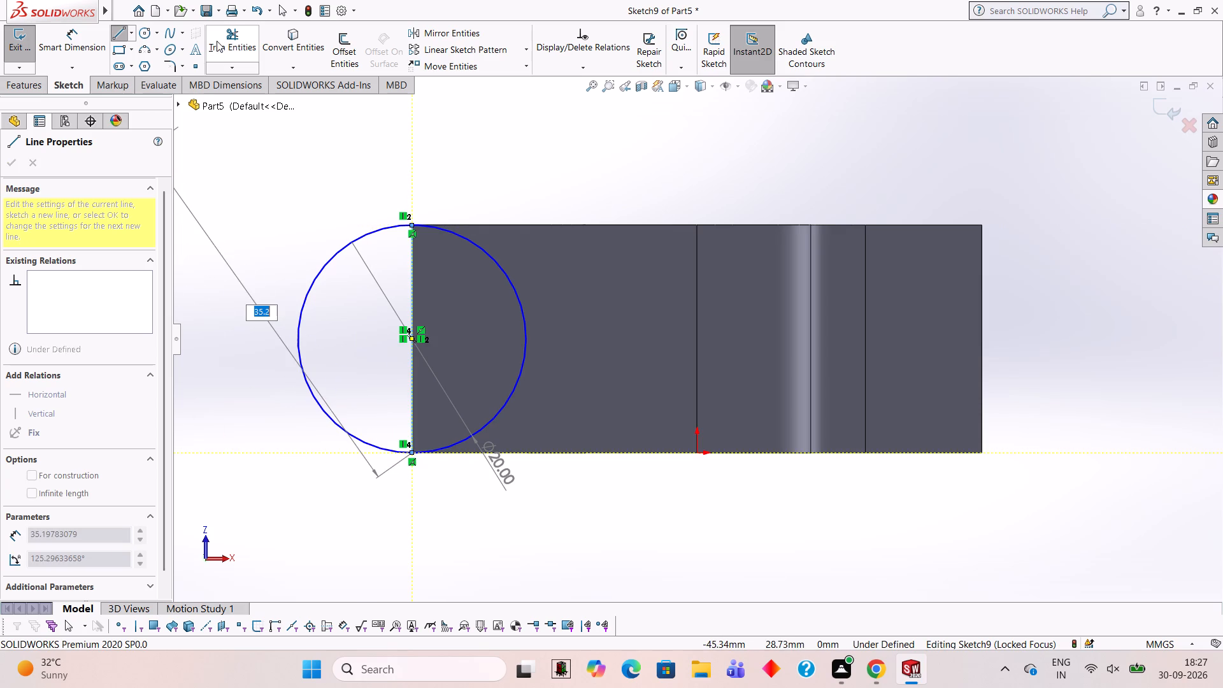
click(239, 31)
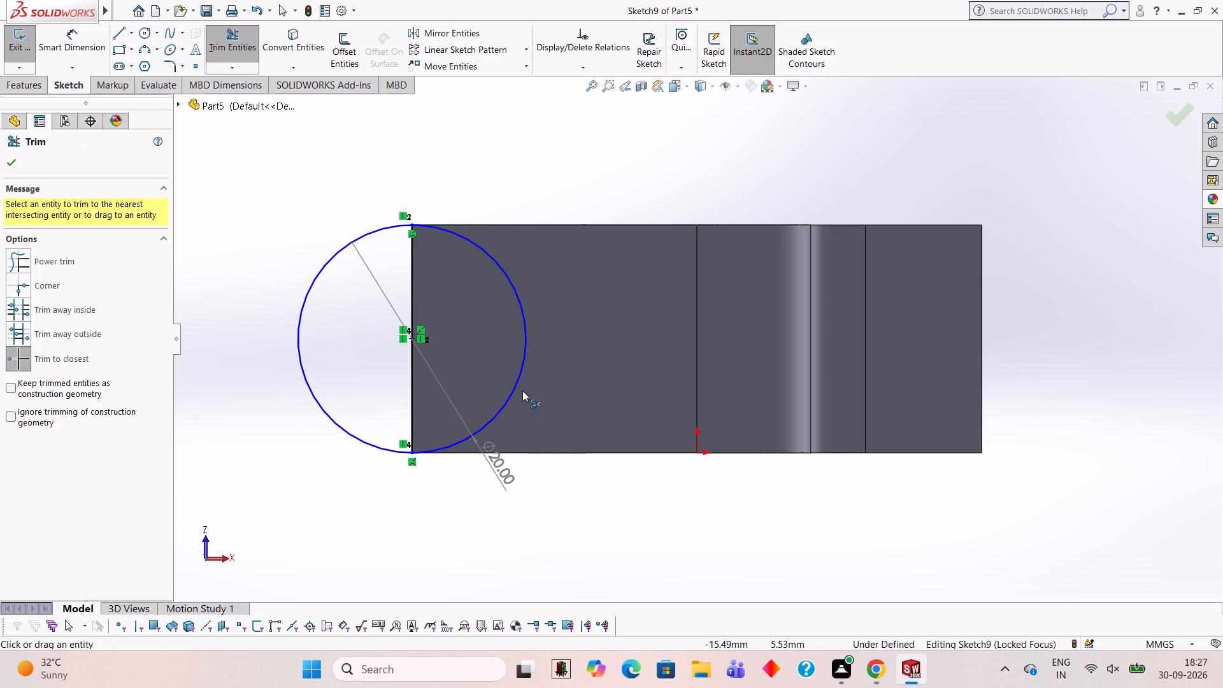
click(517, 388)
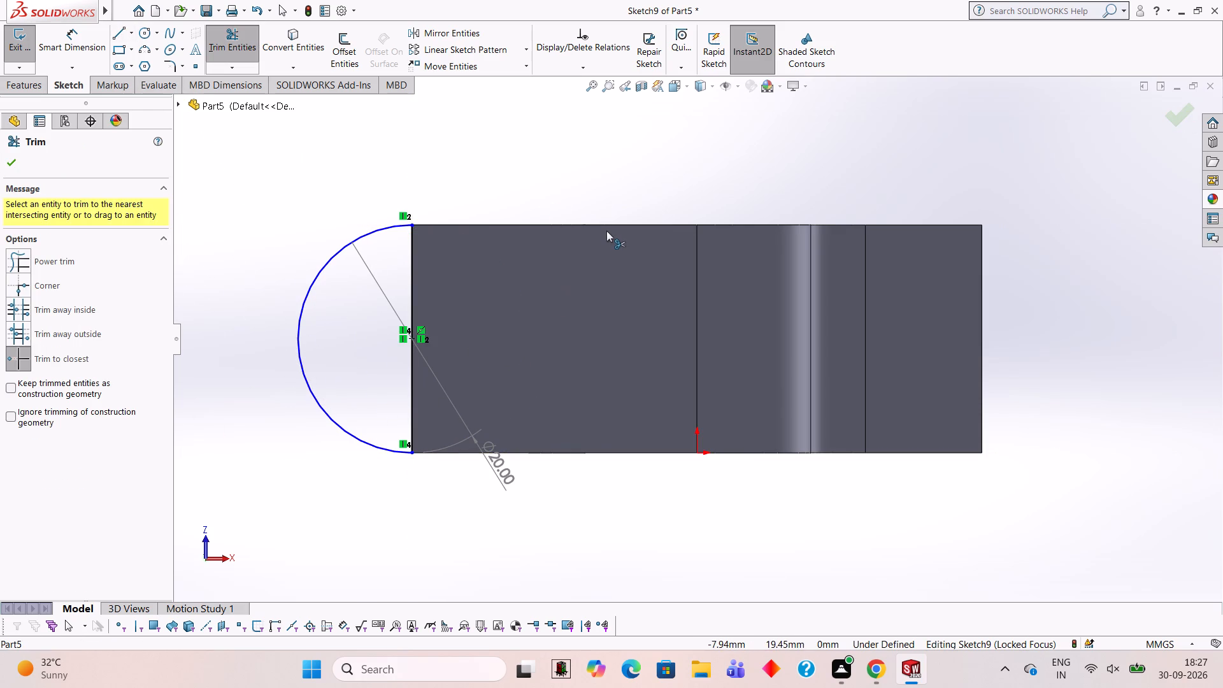
Extrude the semicircle 2.5 mm blind in the reversed direction, merged with the lower arm as its rounded end.
click(42, 83)
click(44, 57)
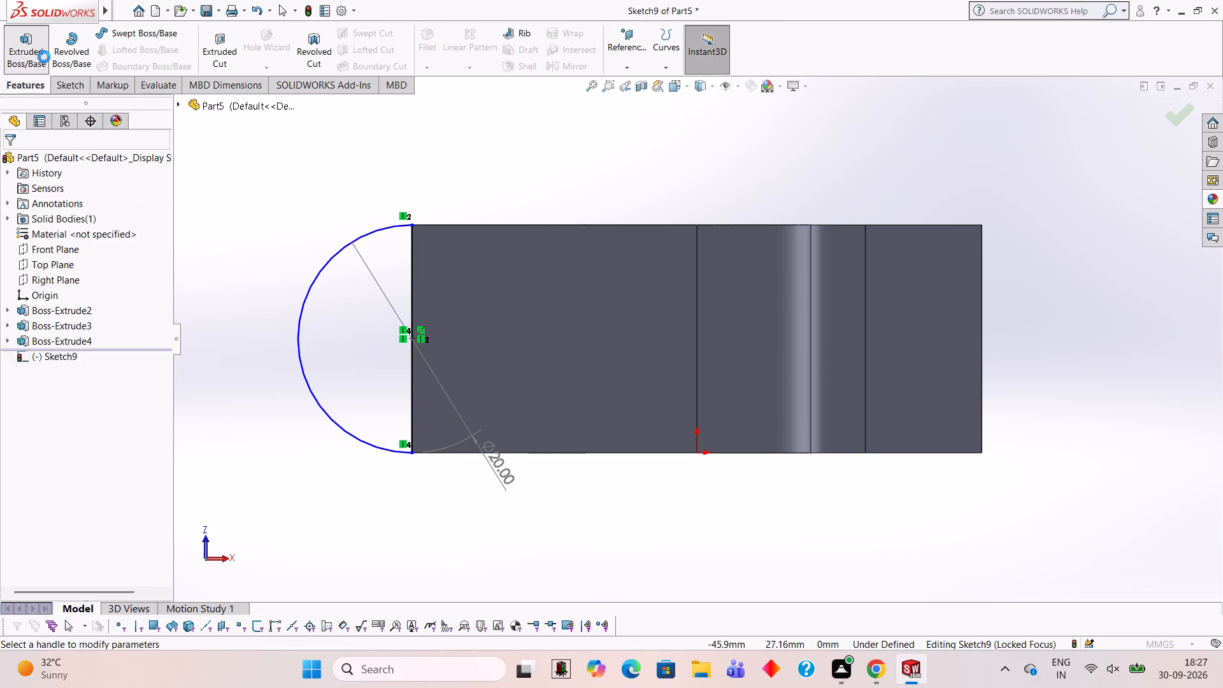
middle_drag(527, 157, 564, 367)
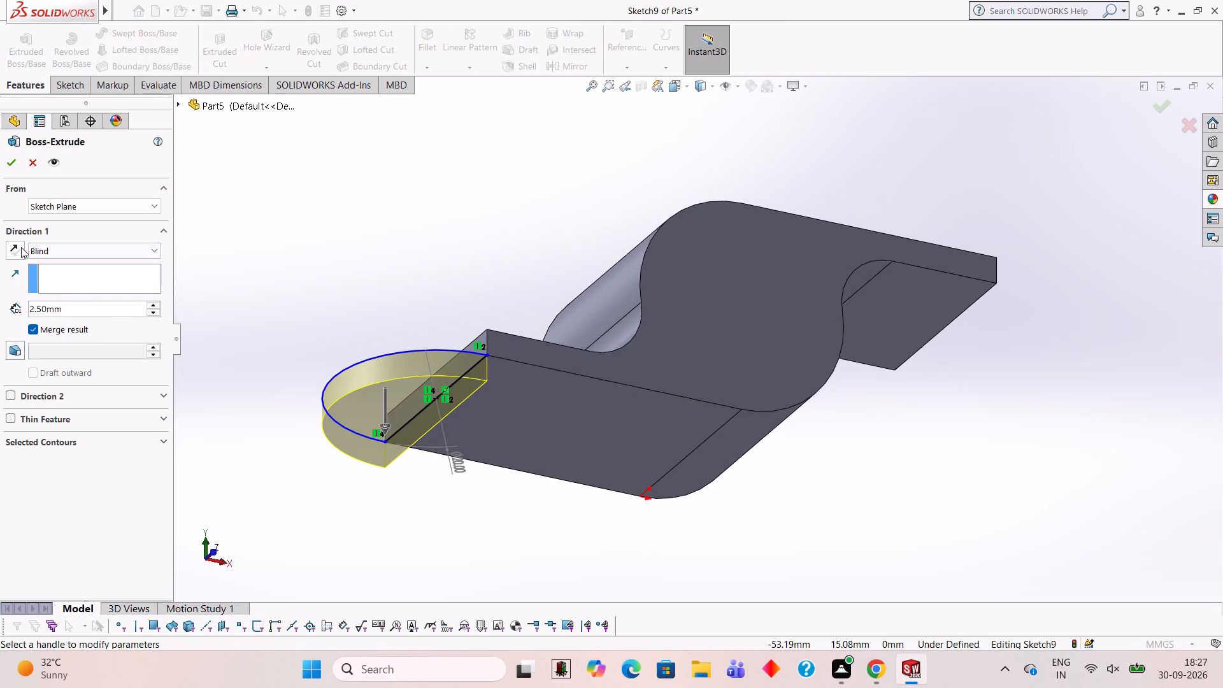
click(22, 249)
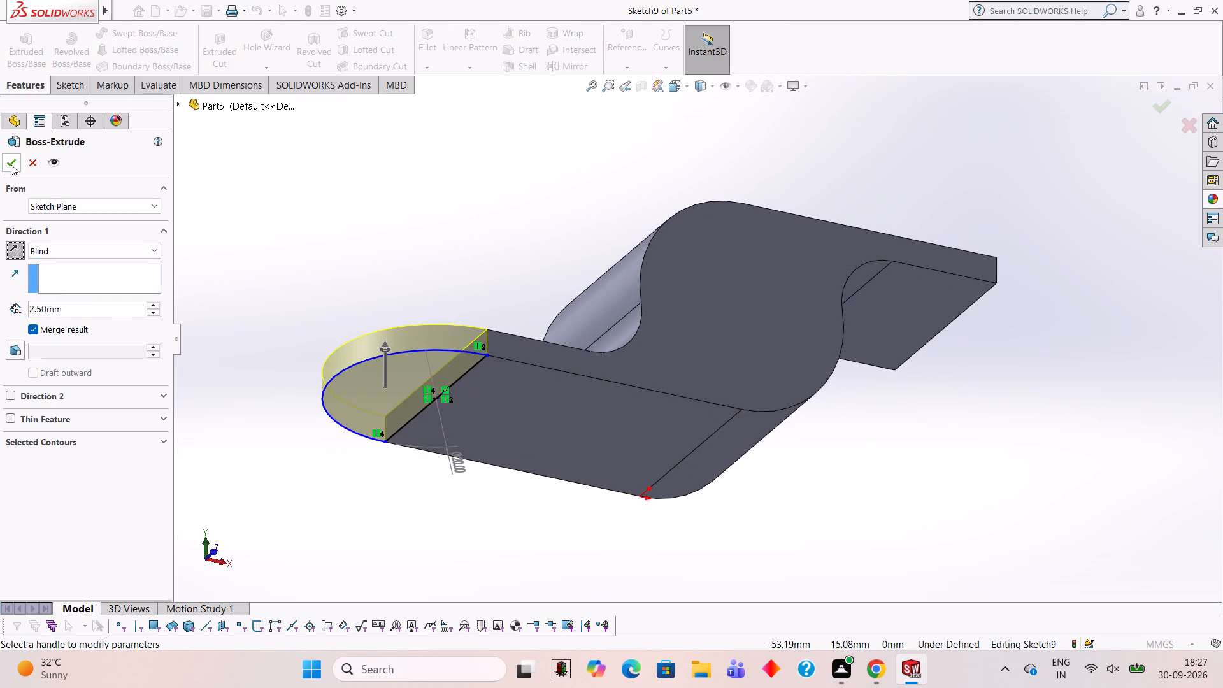
click(11, 164)
click(290, 239)
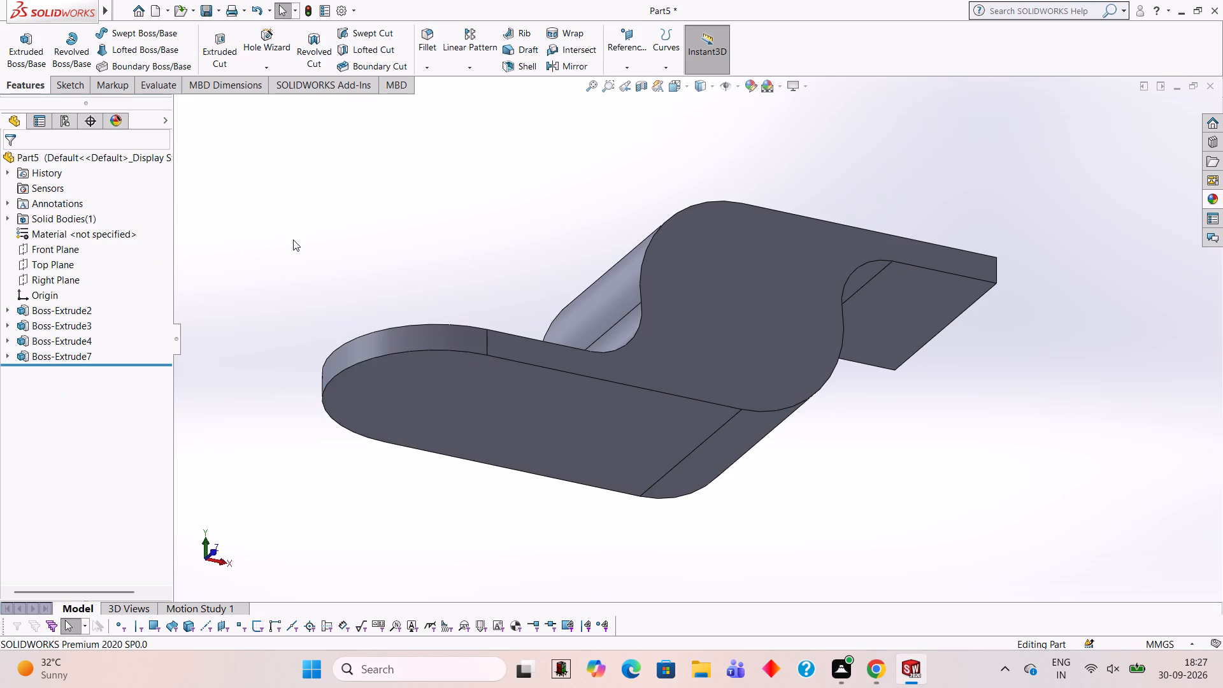
On the flat top face of the upper arm, sketch a 20 mm diameter circle centred on the midpoint of its end edge.
scroll(669, 259, up, 3)
middle_drag(1015, 261, 824, 454)
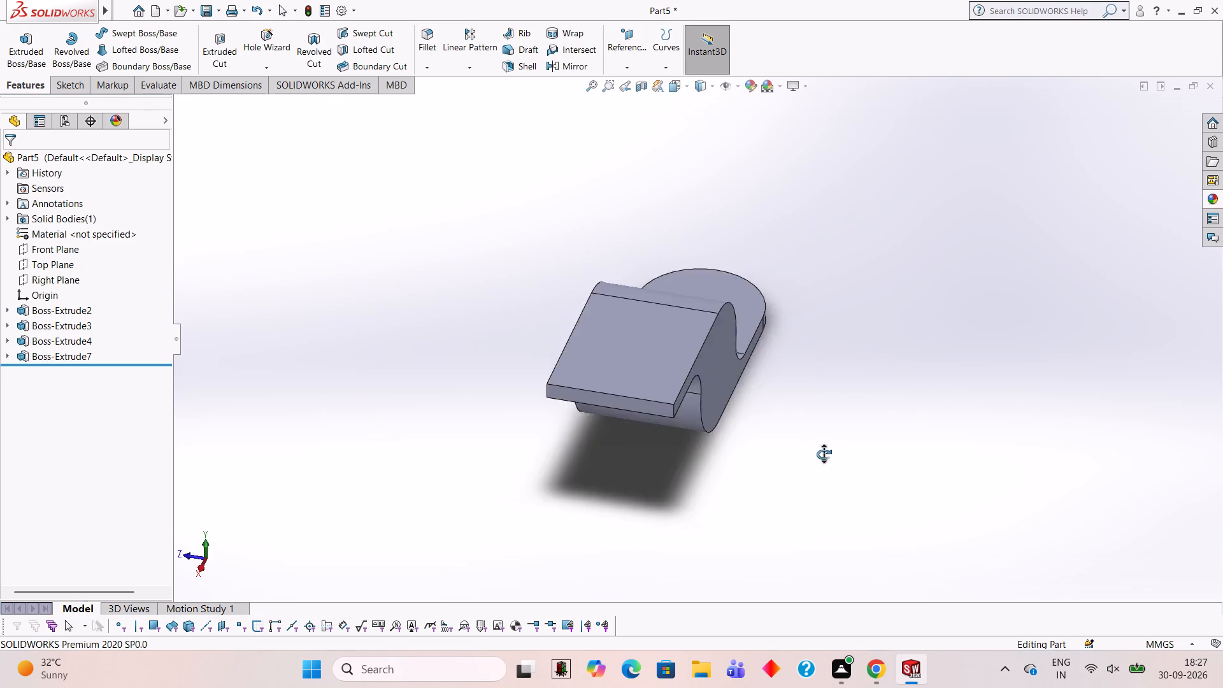
middle_drag(824, 454, 722, 499)
click(548, 275)
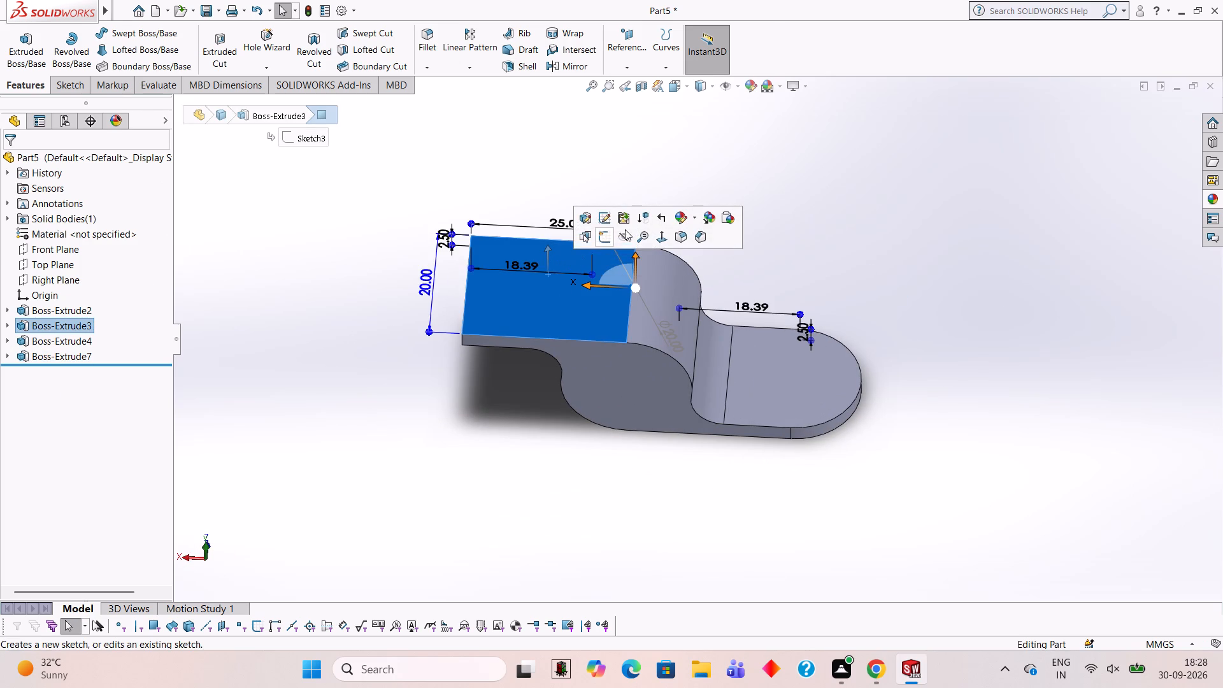
click(608, 235)
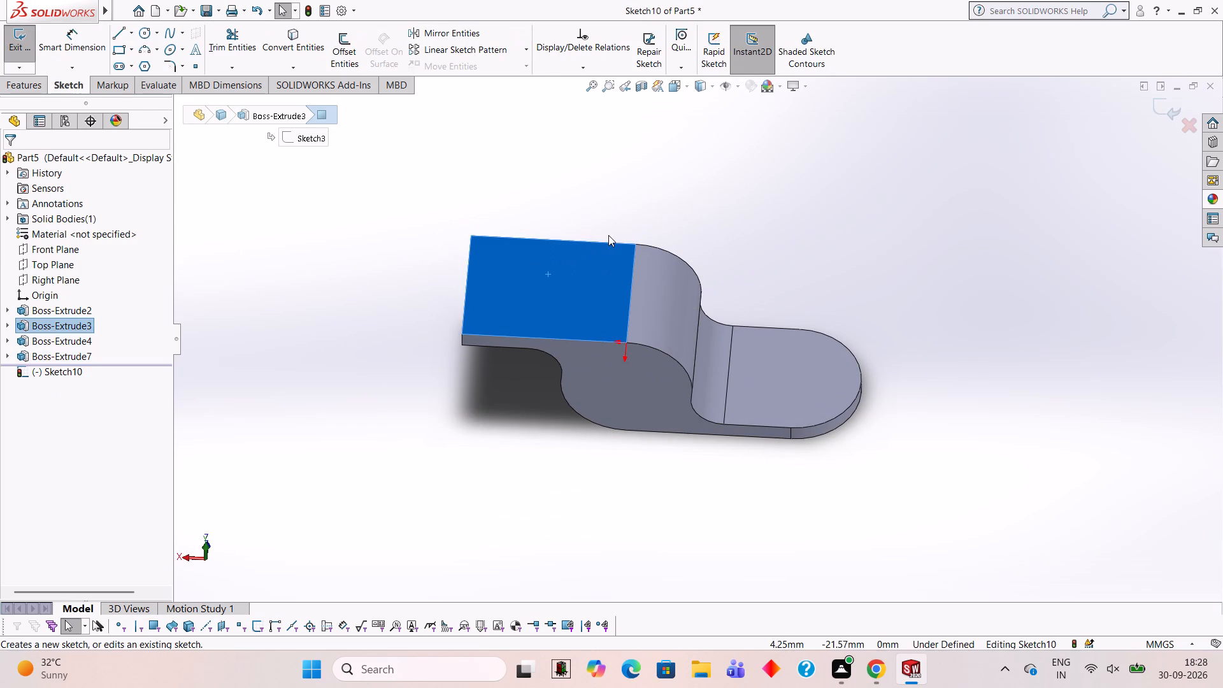
key(ctrl+8)
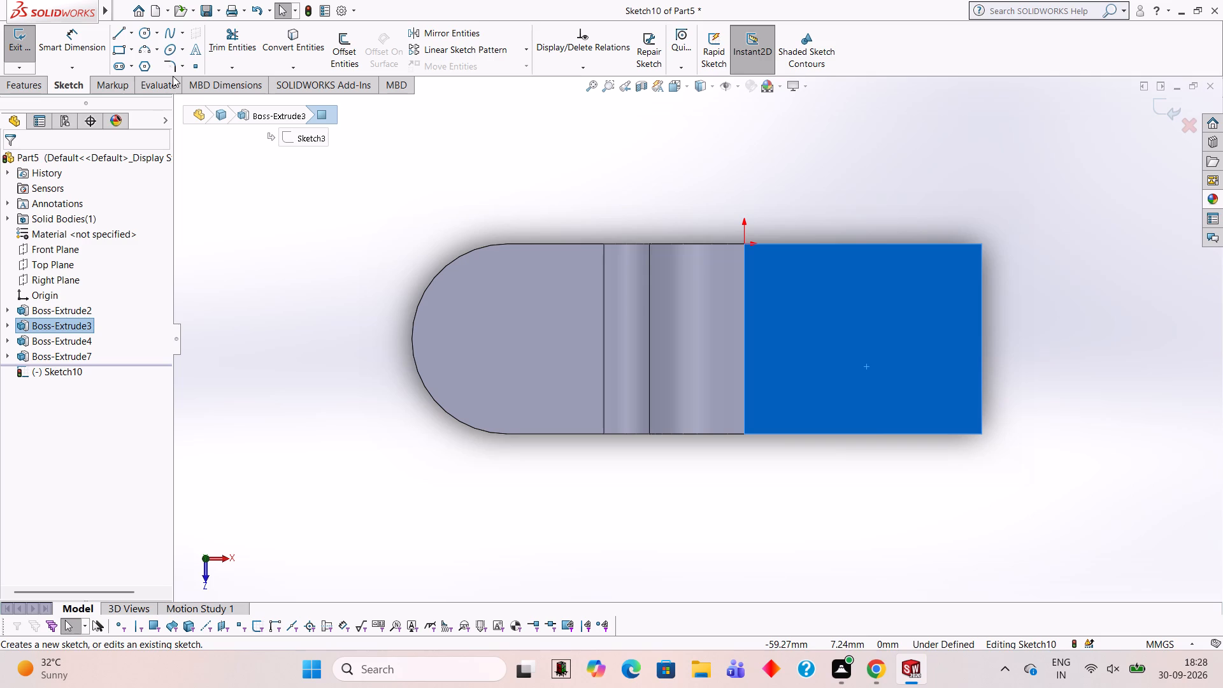
click(145, 38)
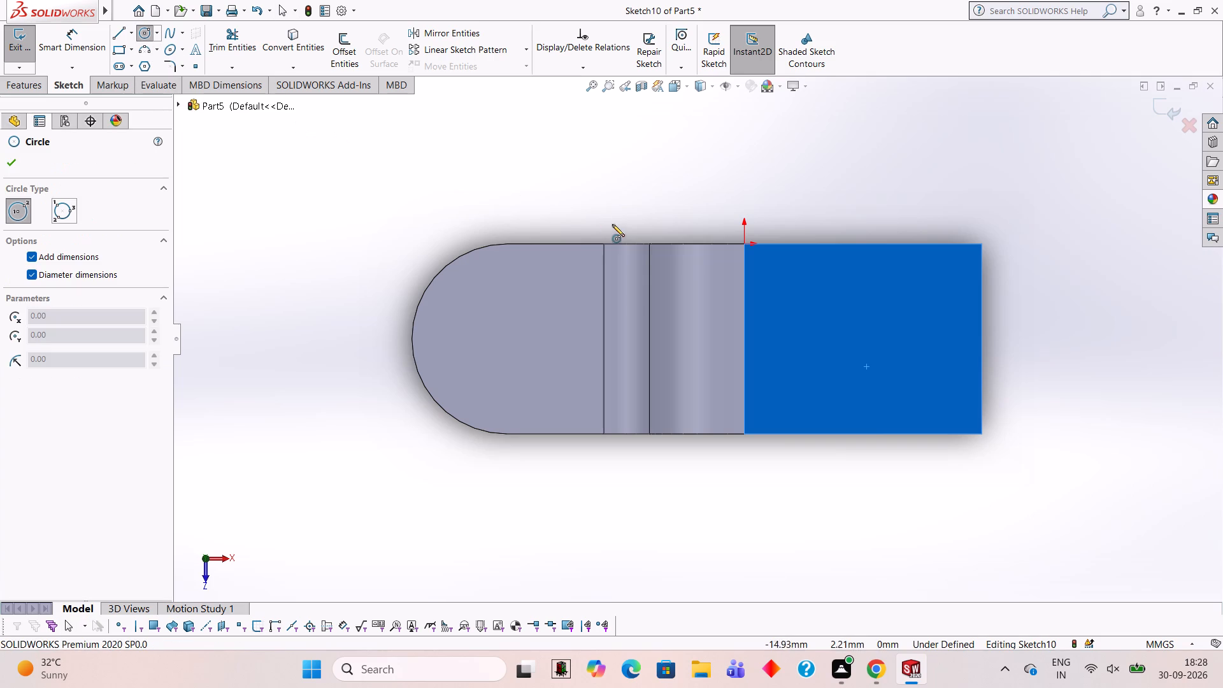
click(980, 339)
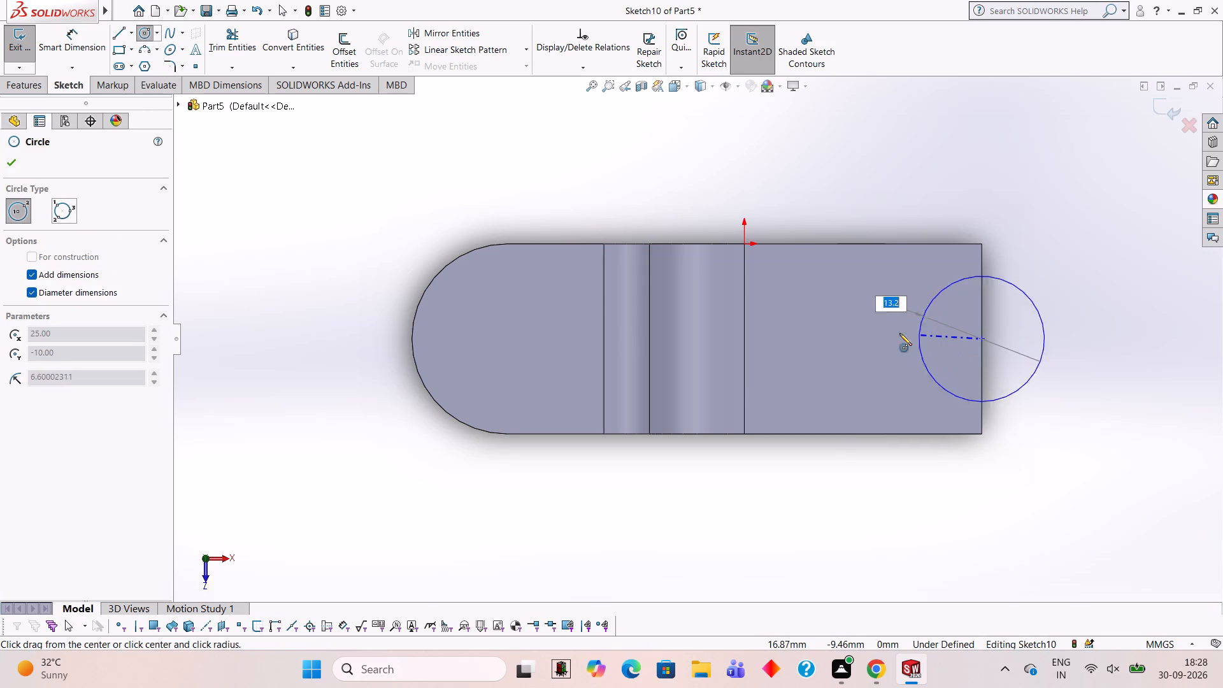
text(20)
key(Return)
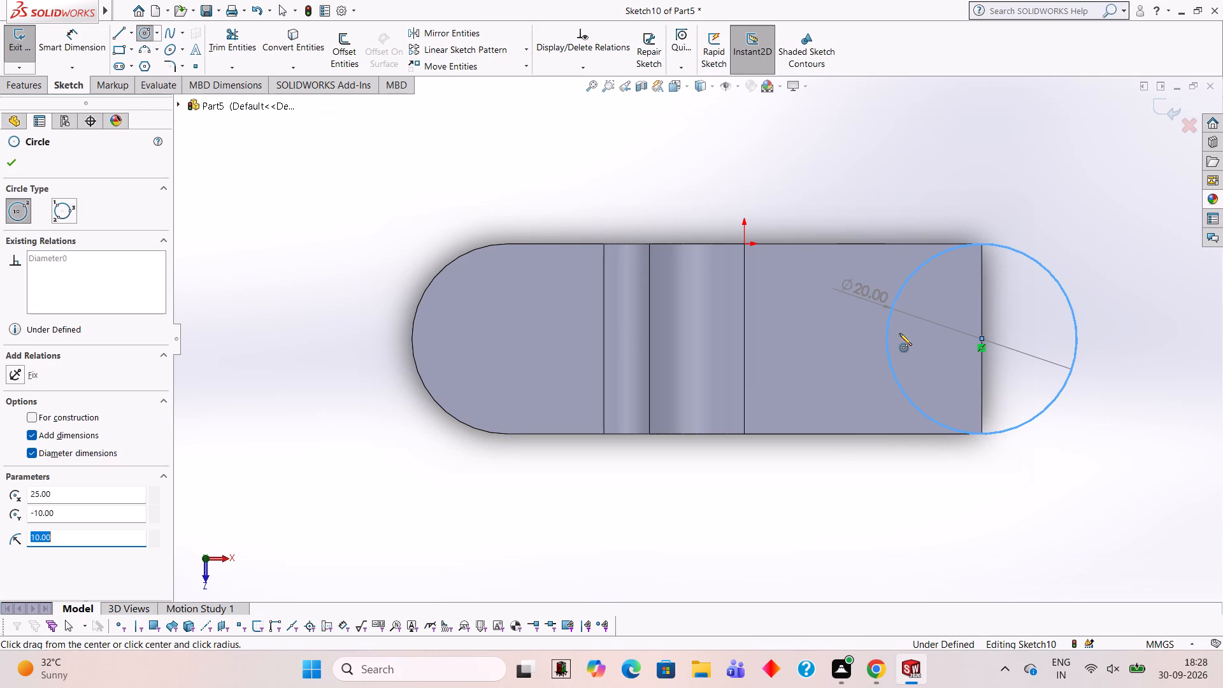
Draw a 20 mm line across the circle along the upper arm's end edge and trim away the half lying over the arm.
click(118, 33)
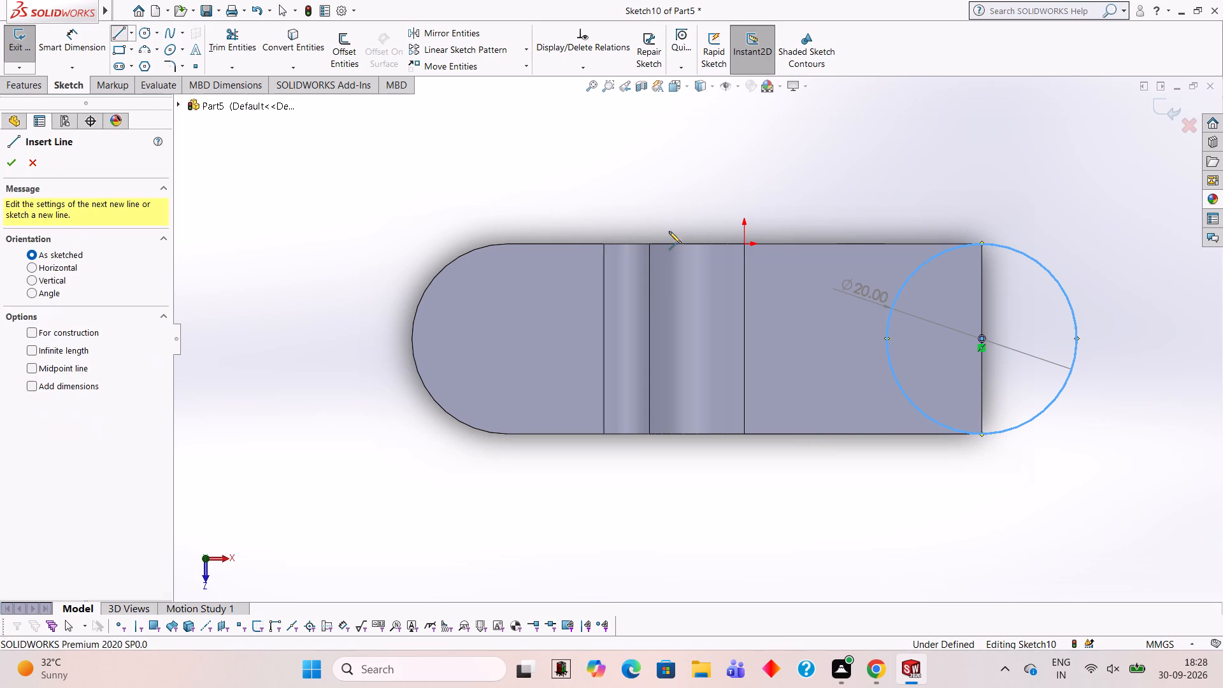
click(982, 243)
click(980, 434)
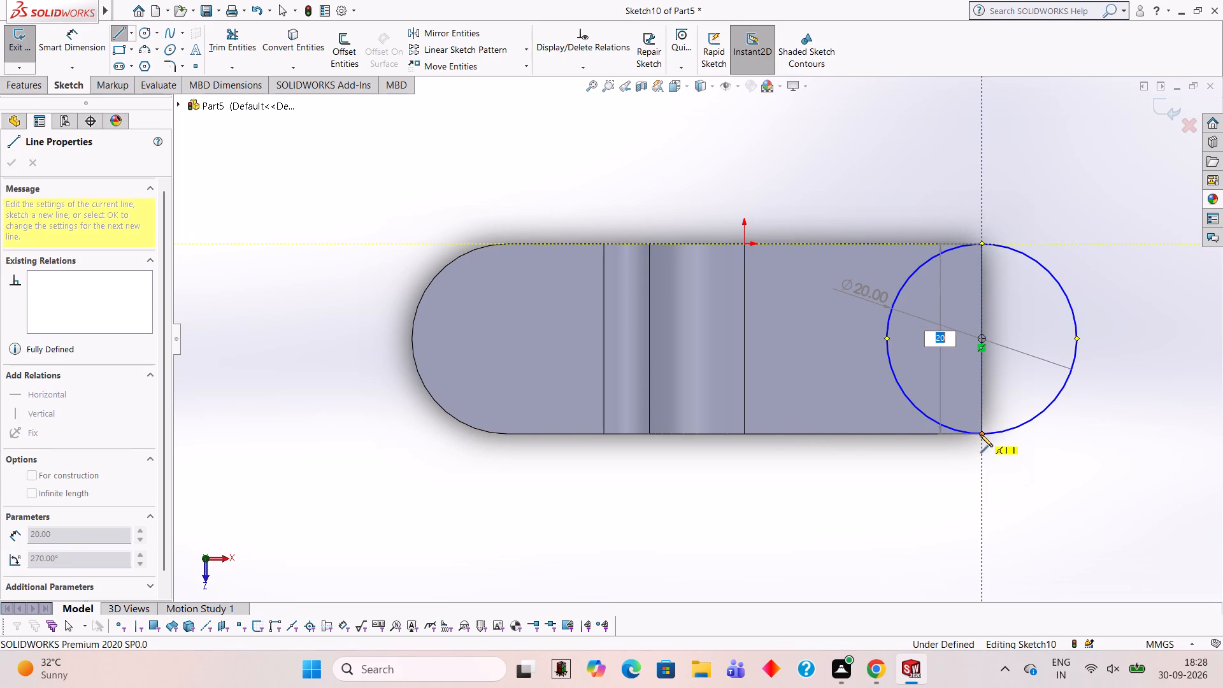
click(240, 38)
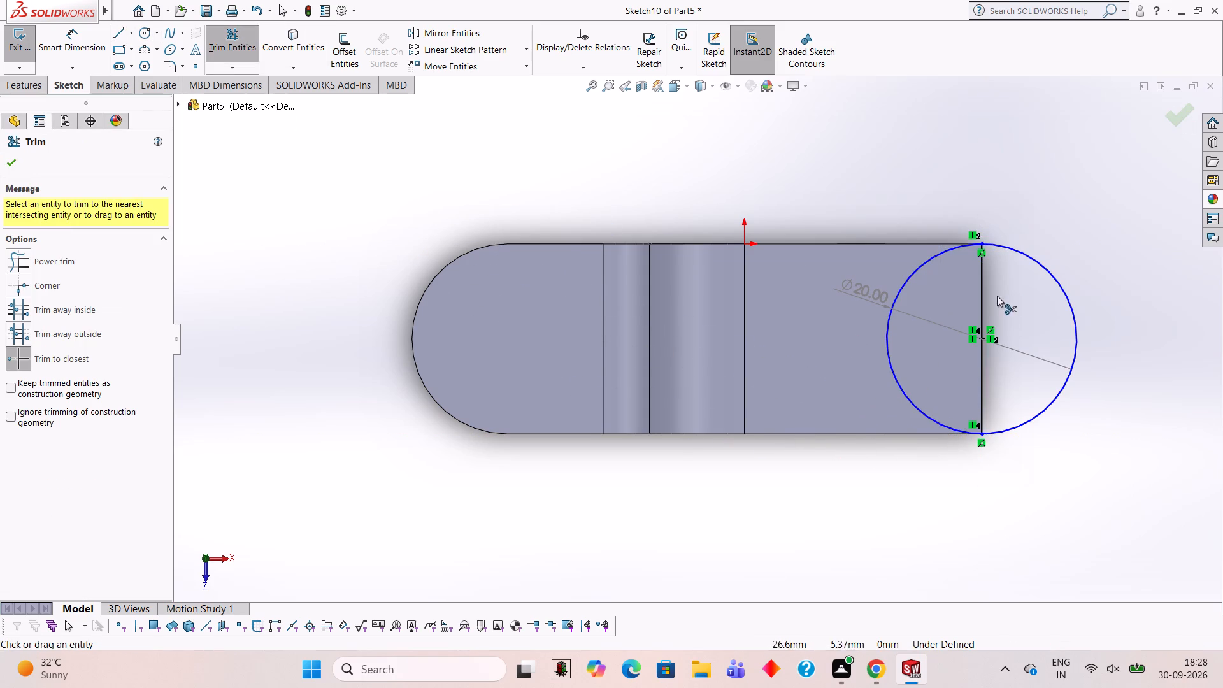
click(922, 262)
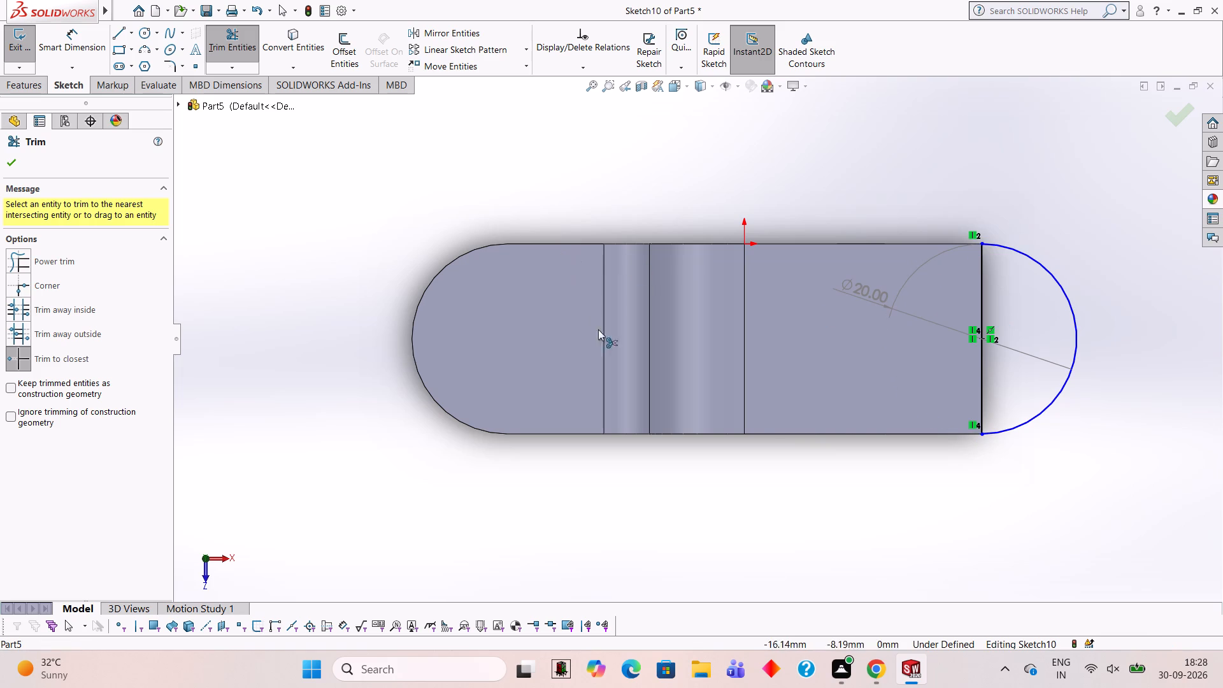
Extrude the semicircle 2.5 mm blind in the reversed direction, merged with the upper arm as its rounded end.
scroll(747, 487, down, 1)
middle_drag(745, 491, 736, 364)
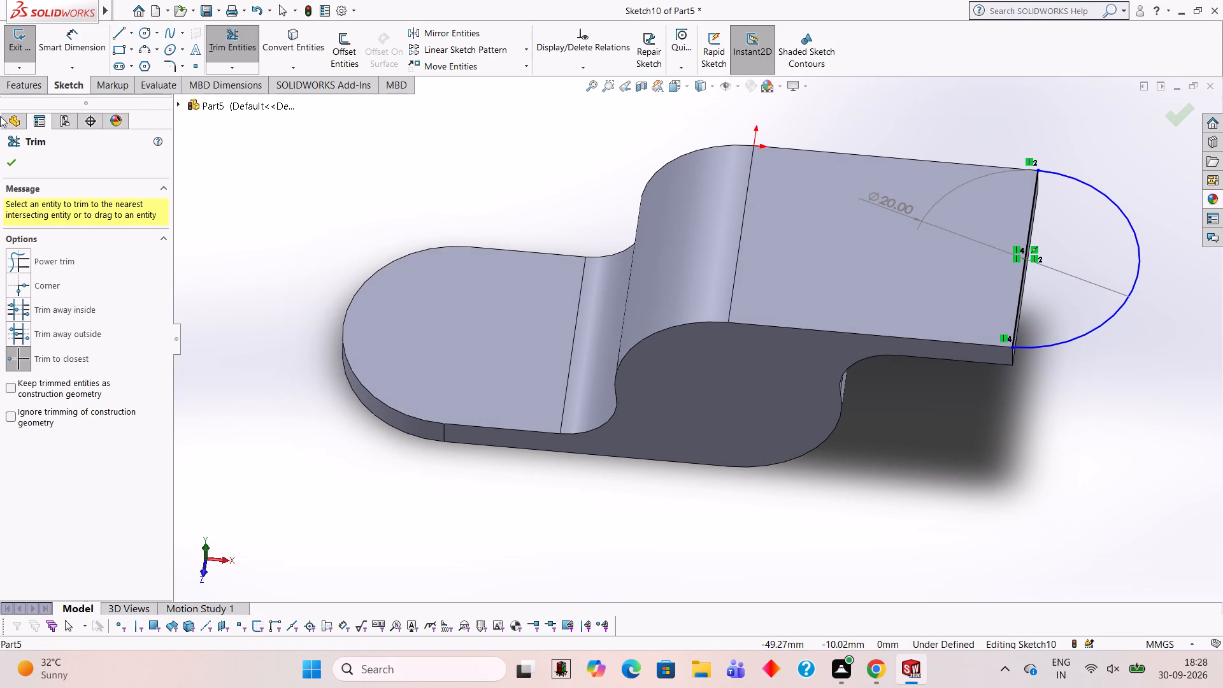
click(26, 87)
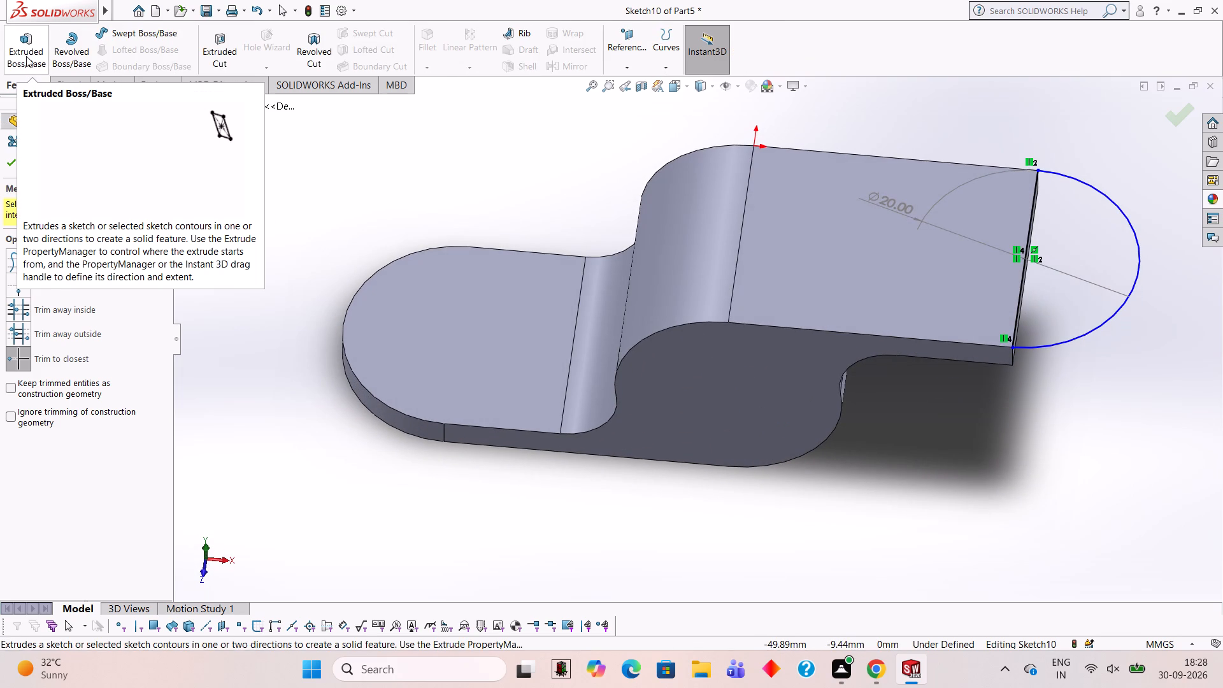
click(26, 56)
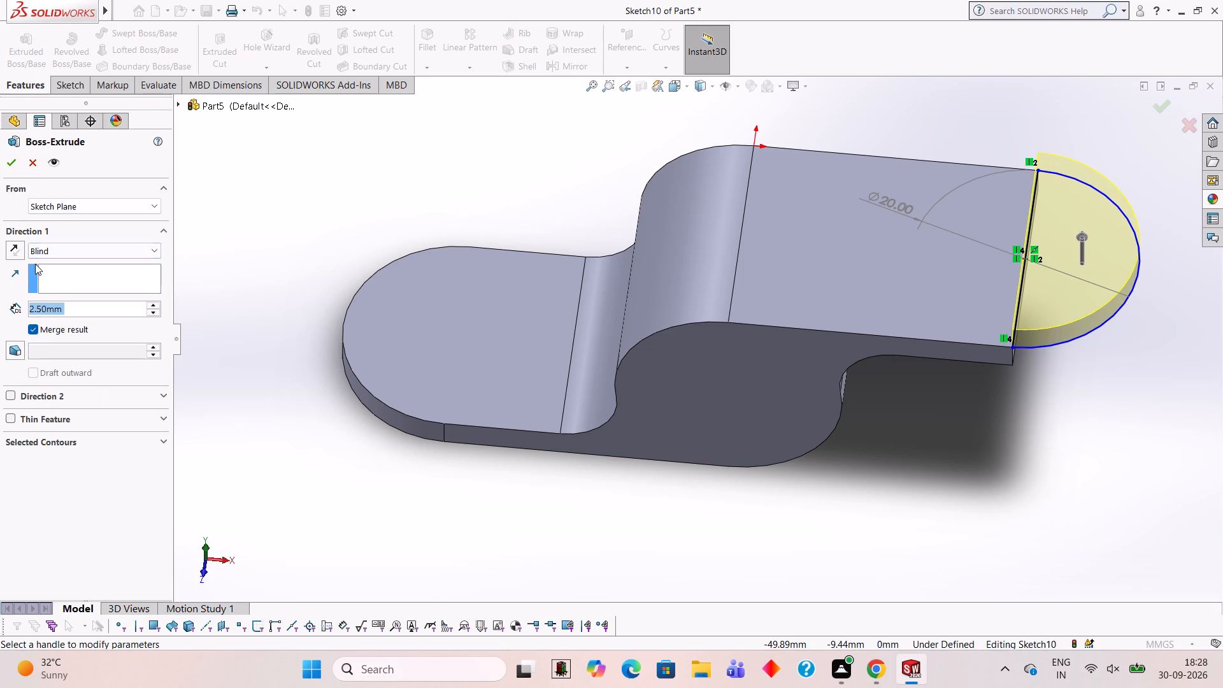
click(15, 245)
click(11, 166)
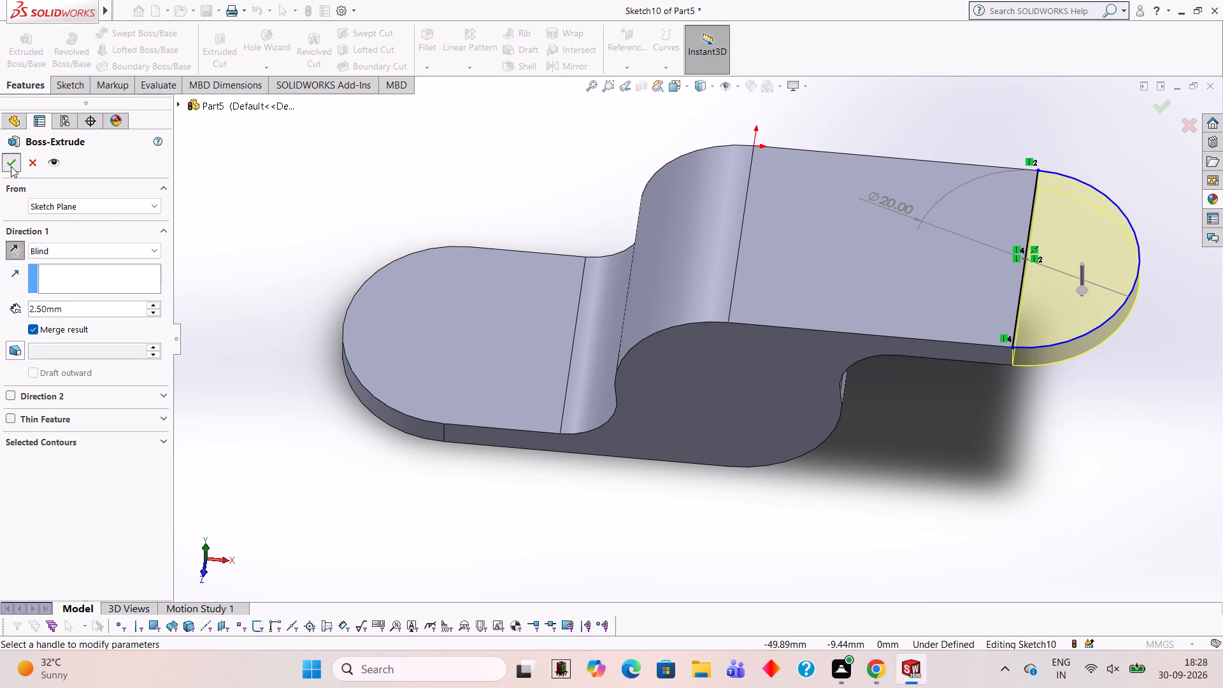
click(524, 477)
On the upper arm's top face, sketch a 10 mm diameter circle concentric with its rounded end.
scroll(526, 478, up, 3)
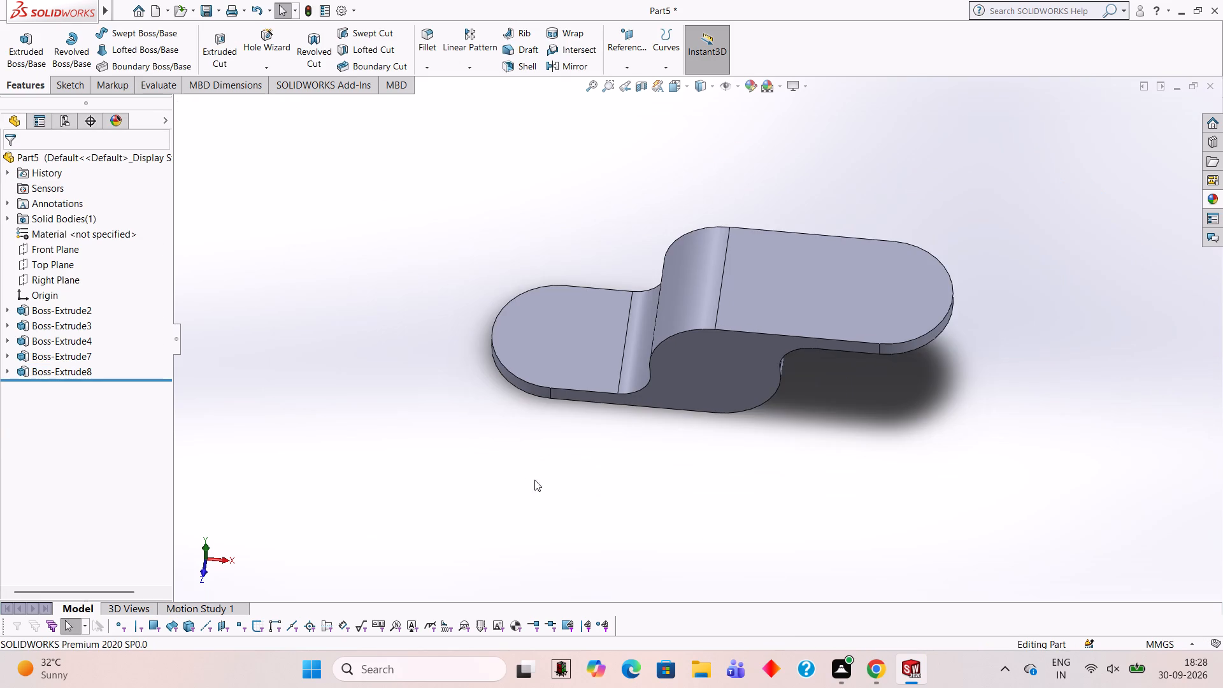
middle_drag(761, 389, 768, 469)
click(826, 313)
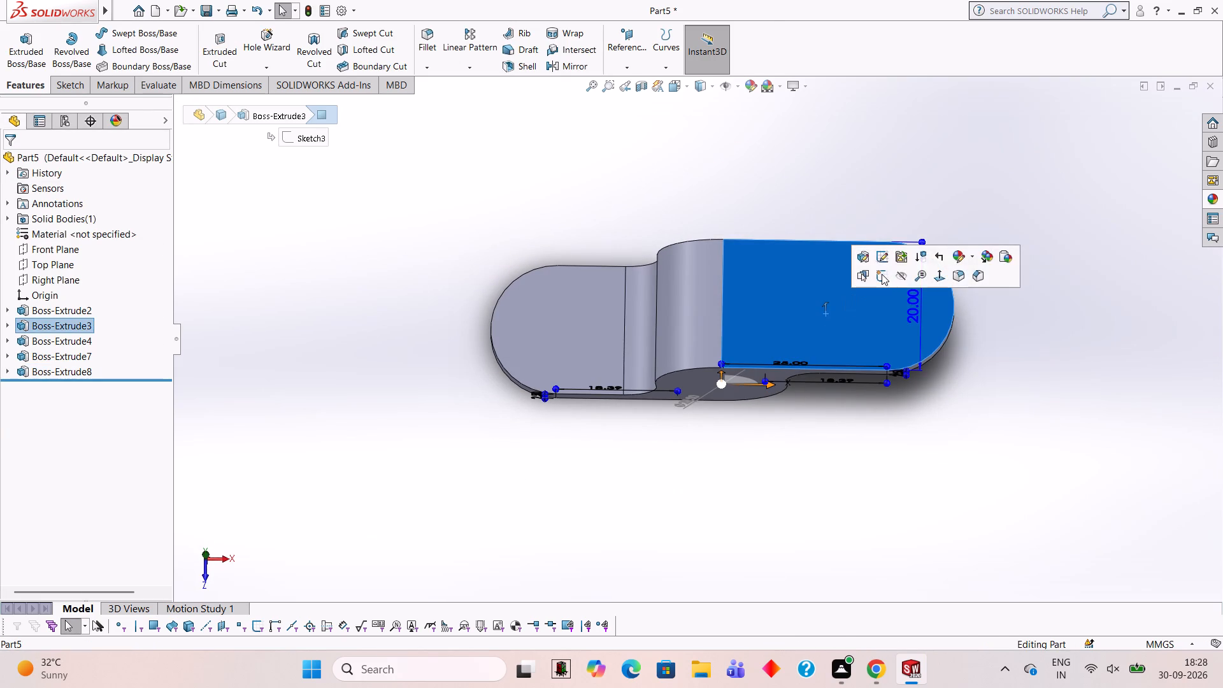
click(882, 274)
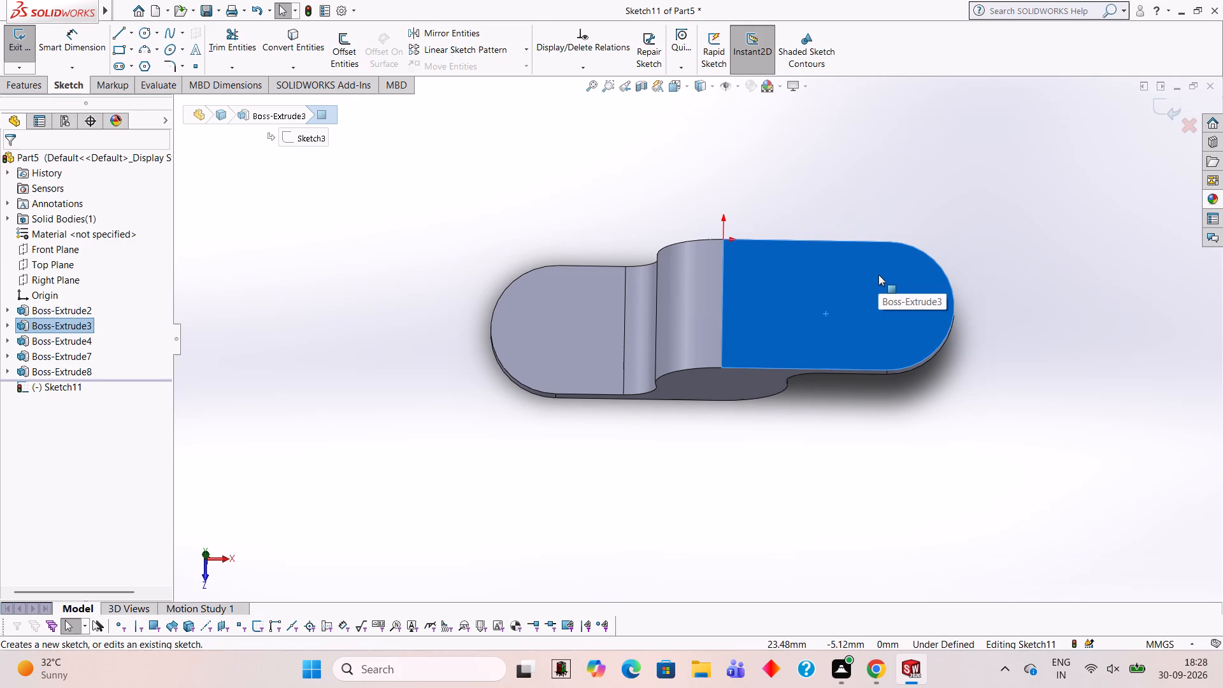
key(ctrl+8)
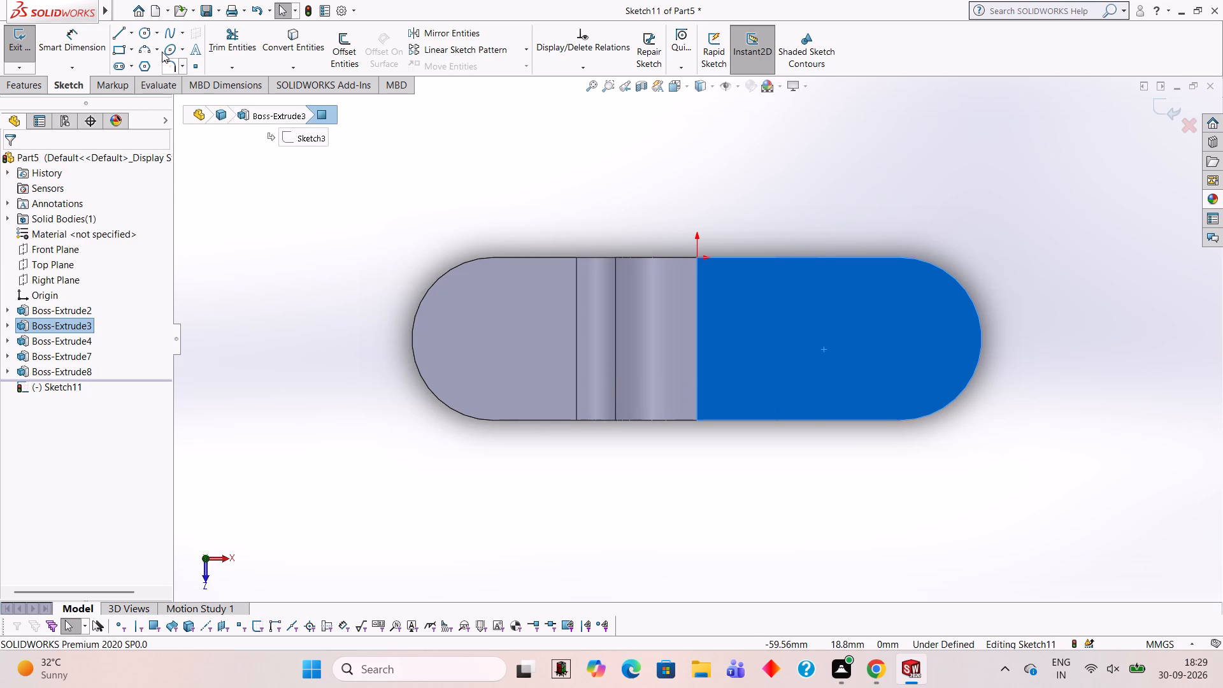
click(143, 32)
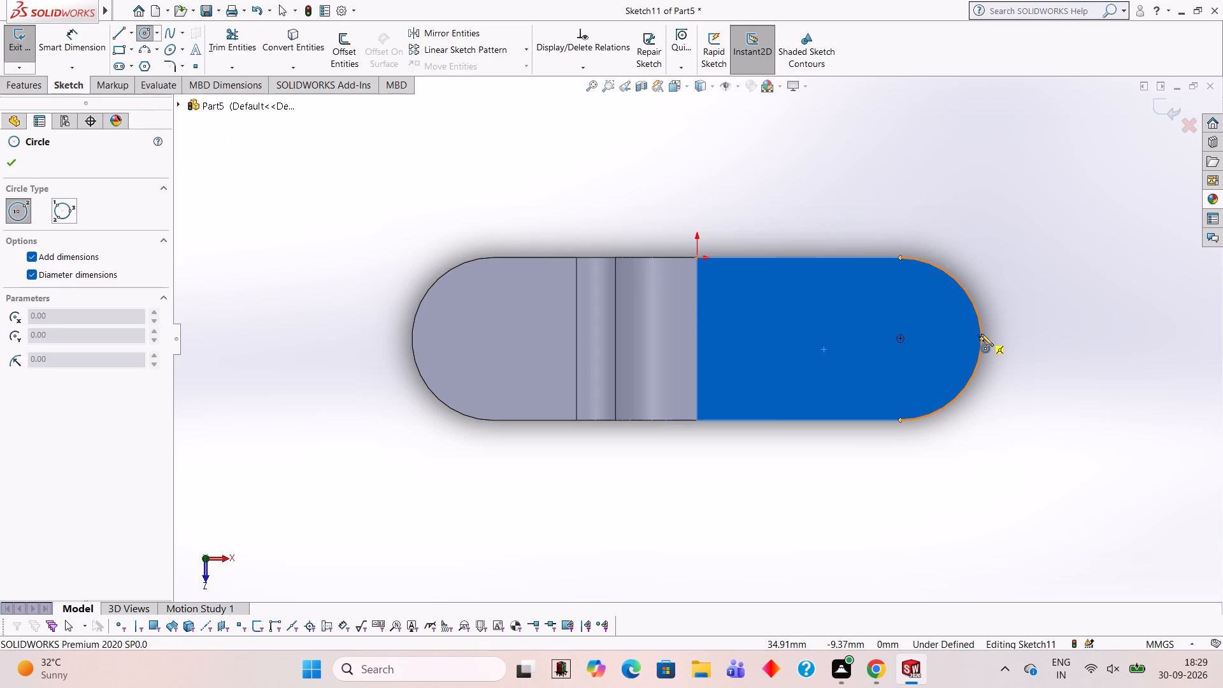
click(901, 338)
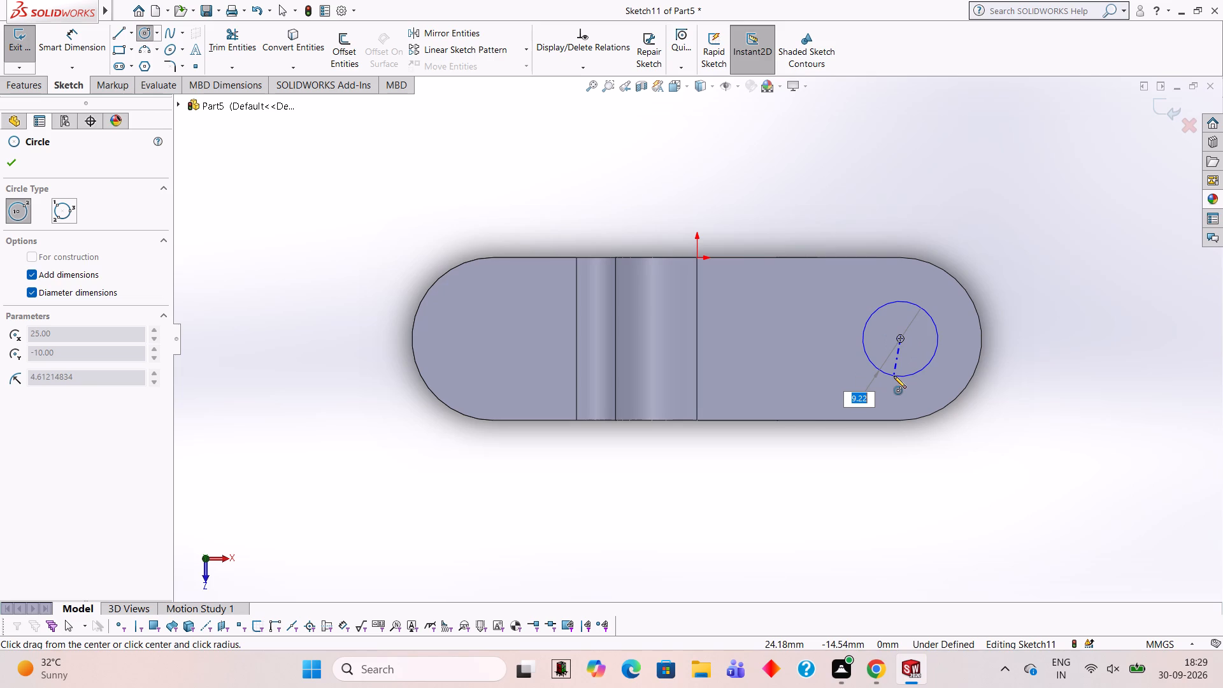
text(10)
key(Return)
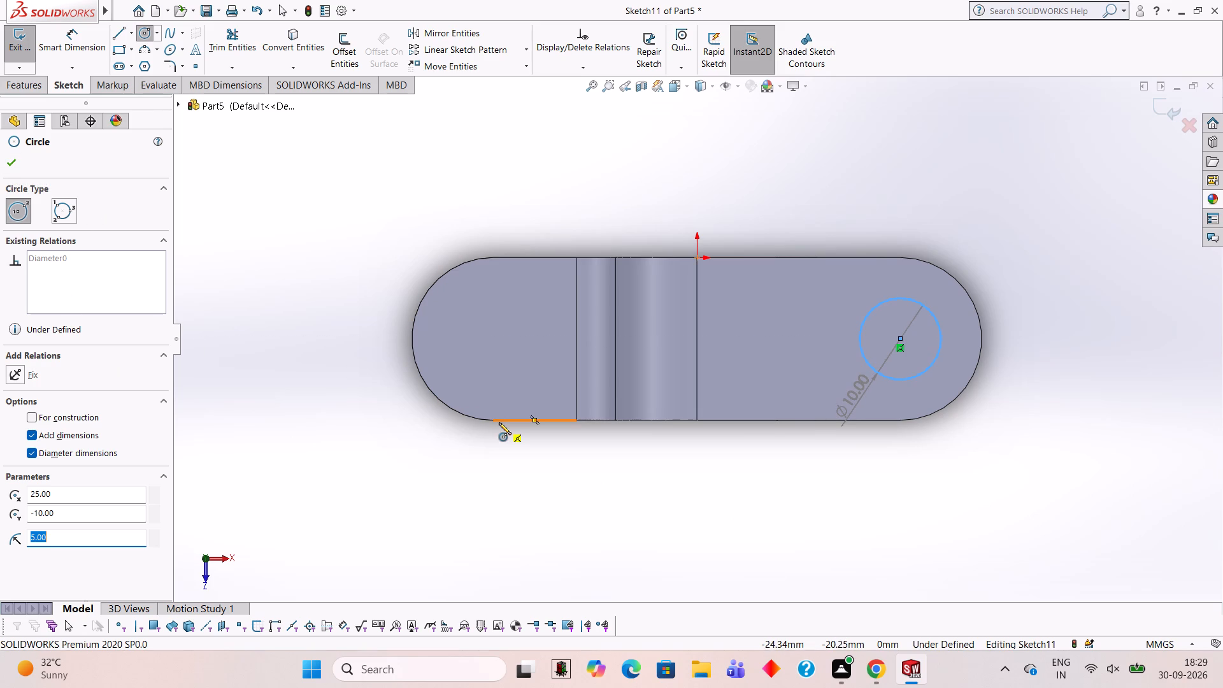
Cut-extrude the 10 mm circle 2.5 mm blind to make the hole in the upper arm.
middle_drag(630, 512, 632, 438)
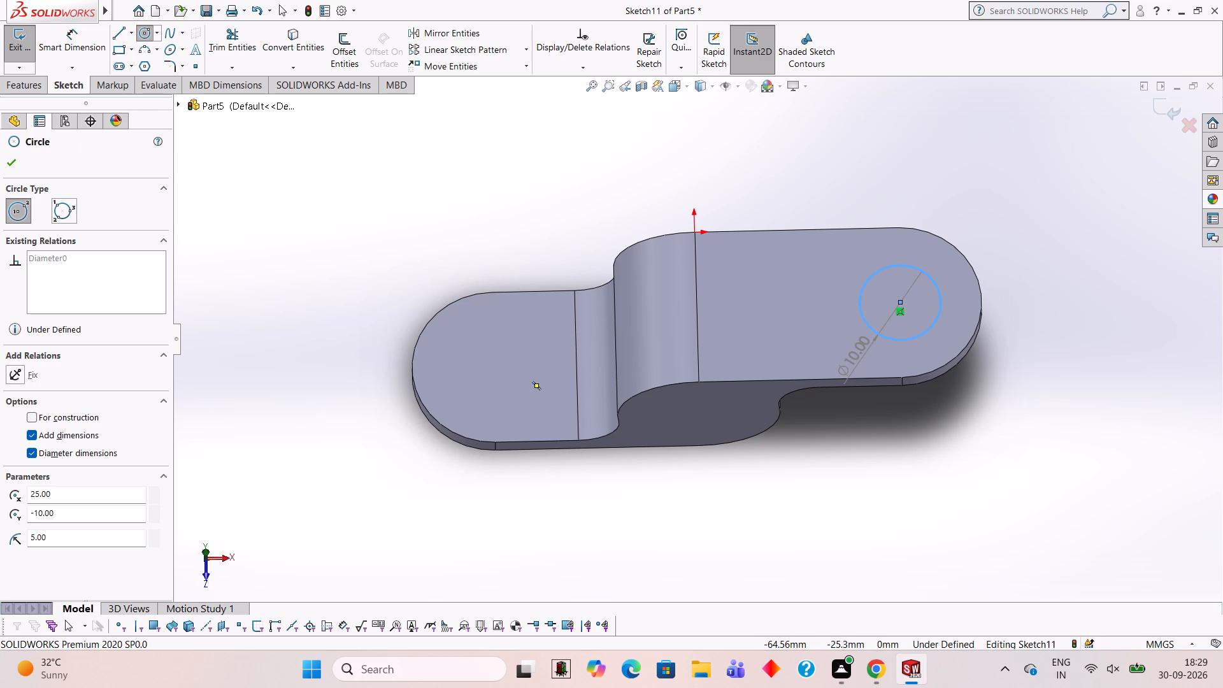
click(17, 86)
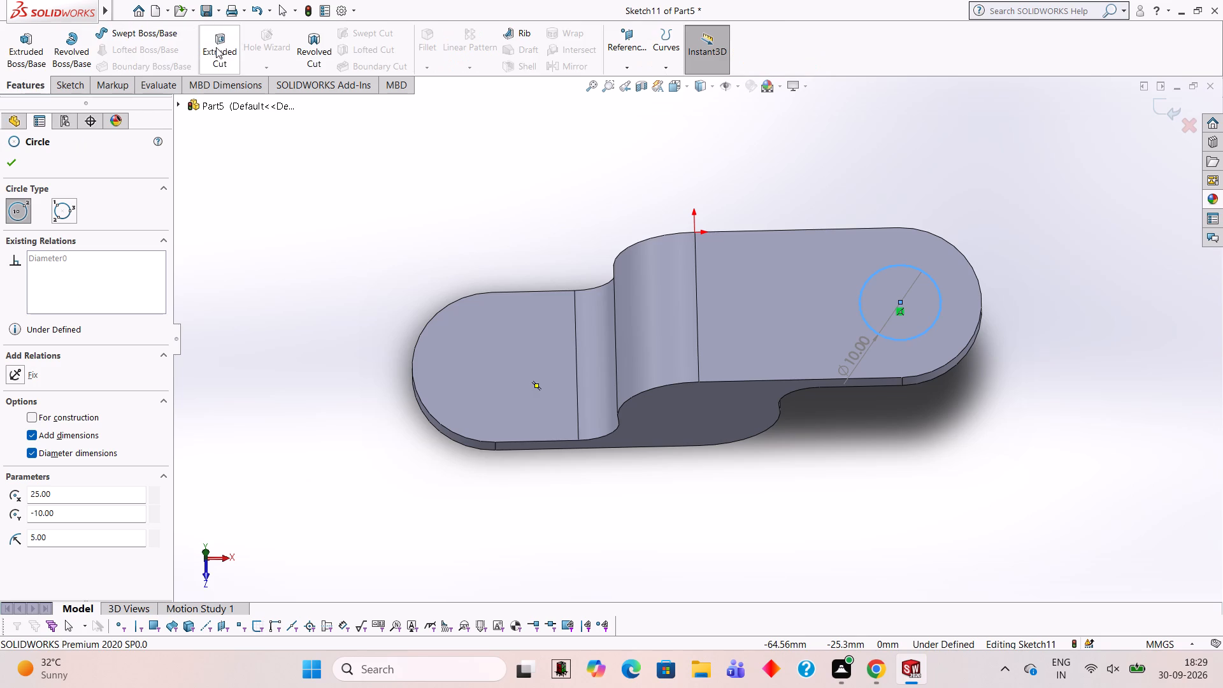
click(216, 47)
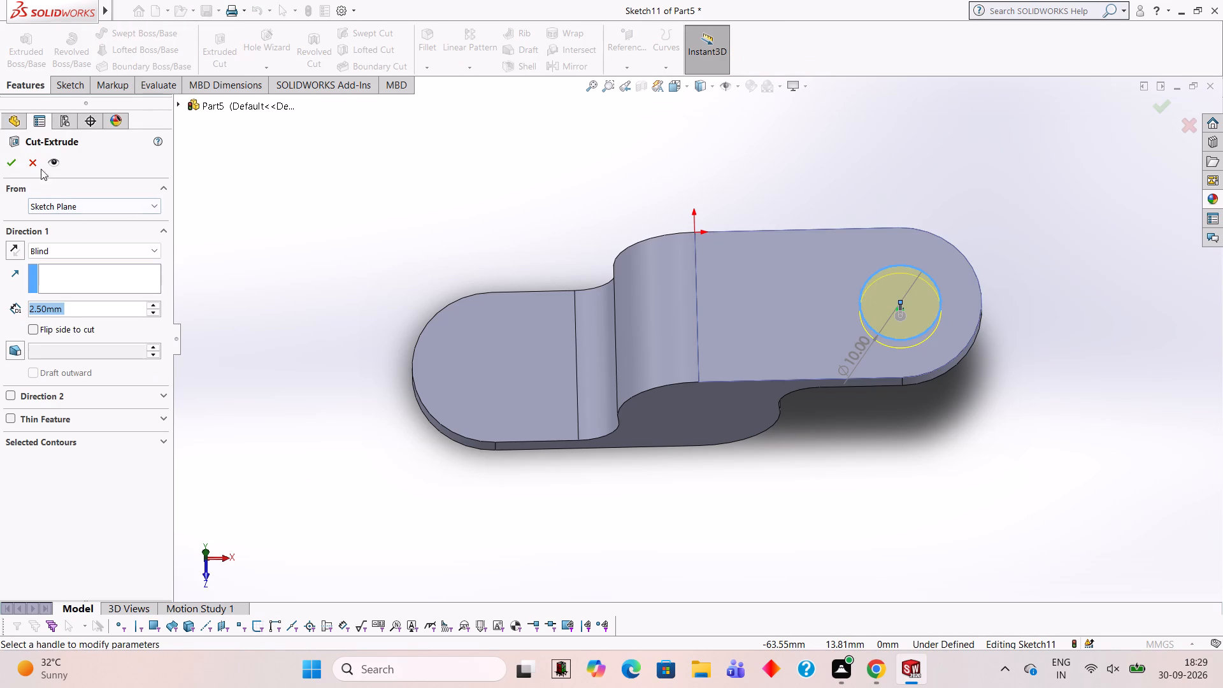
click(17, 157)
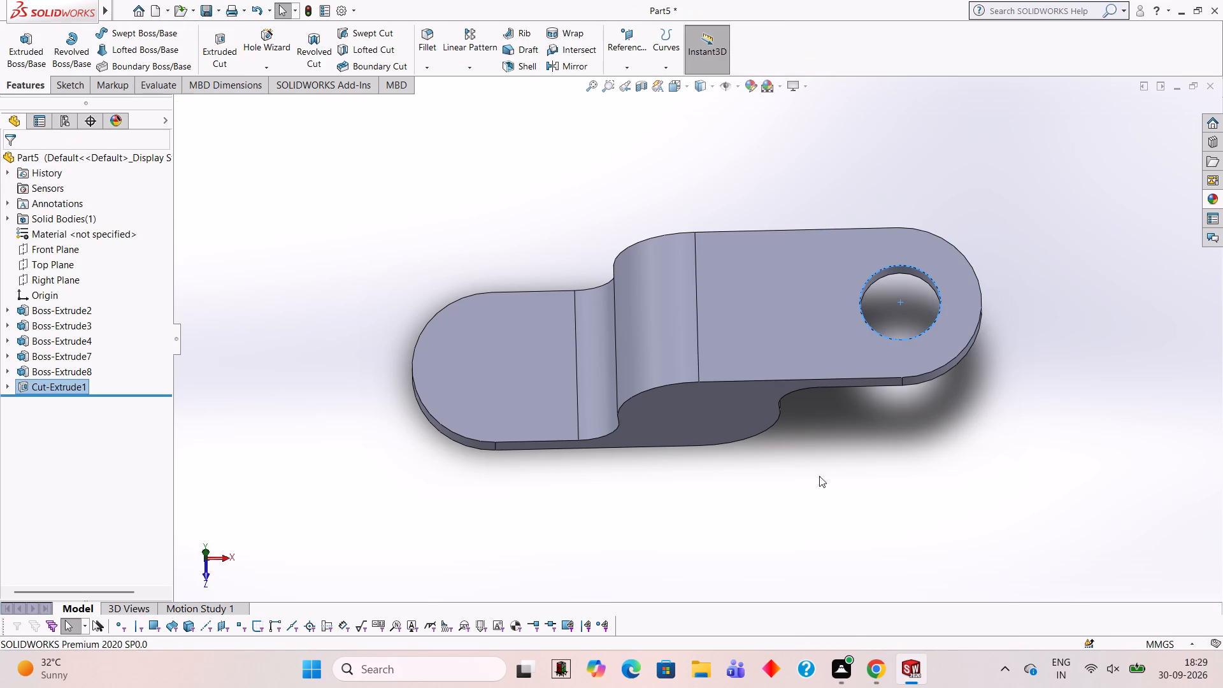
click(827, 482)
On the flat underside of the lower arm, sketch a 10 mm diameter circle concentric with its rounded end.
middle_drag(872, 445, 1030, 344)
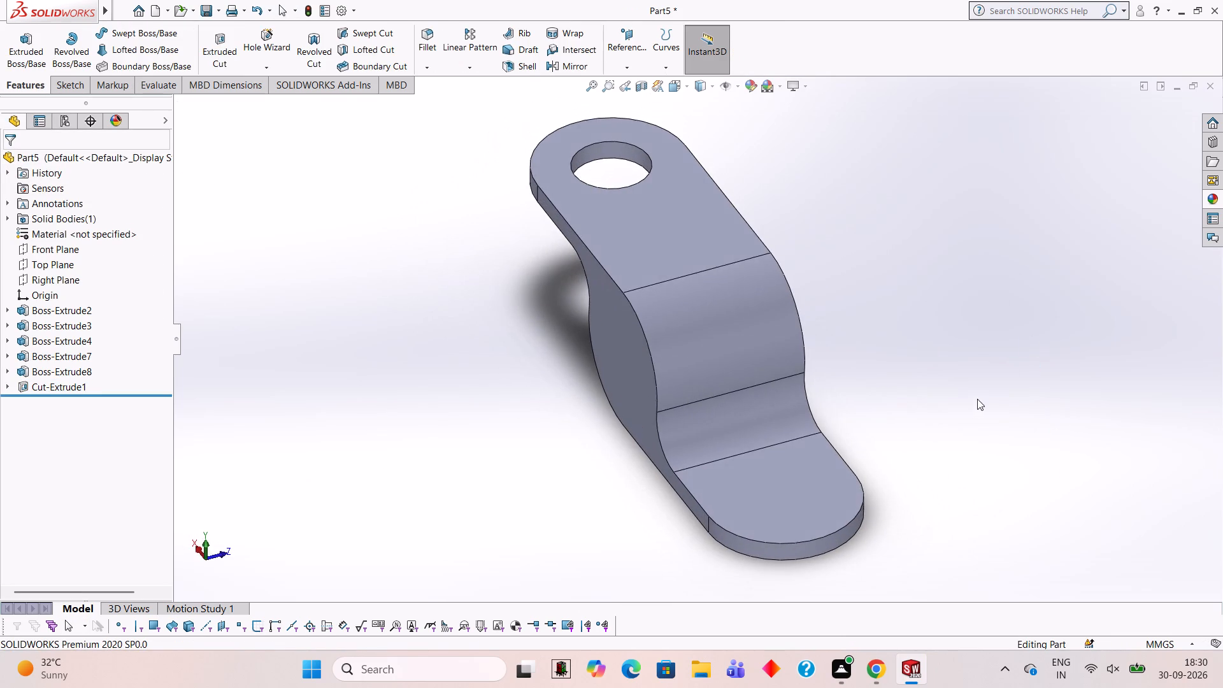
middle_drag(969, 417, 1032, 361)
middle_drag(860, 544, 871, 236)
click(832, 303)
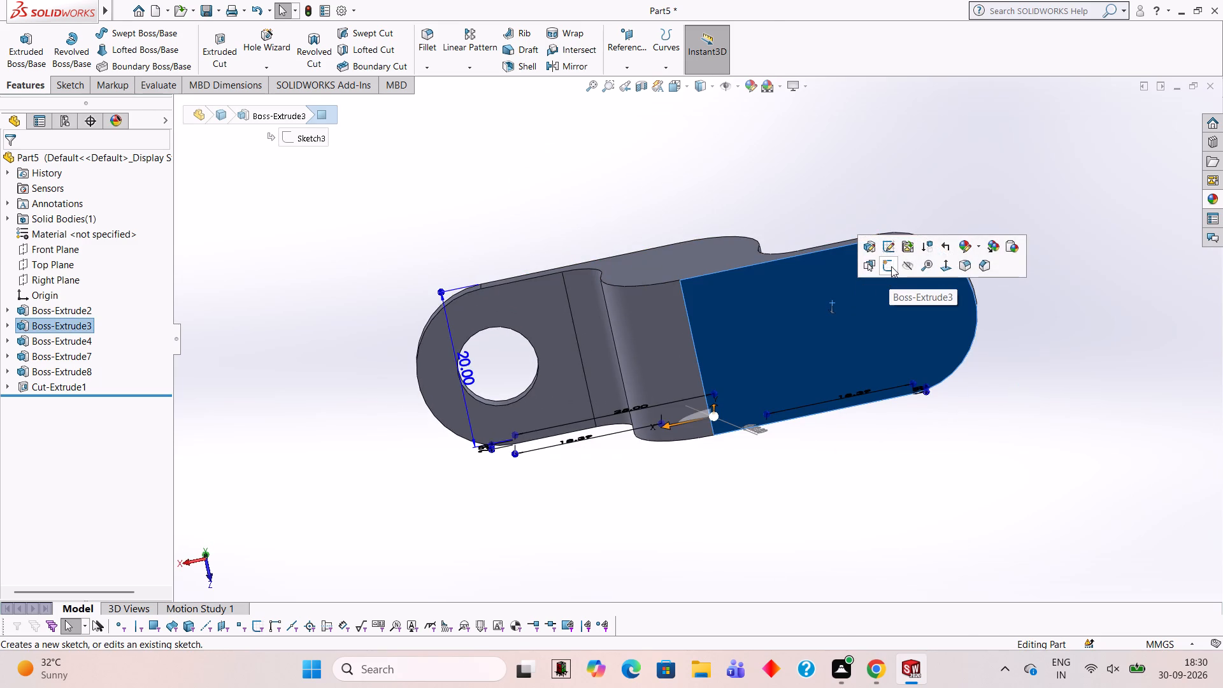
click(891, 266)
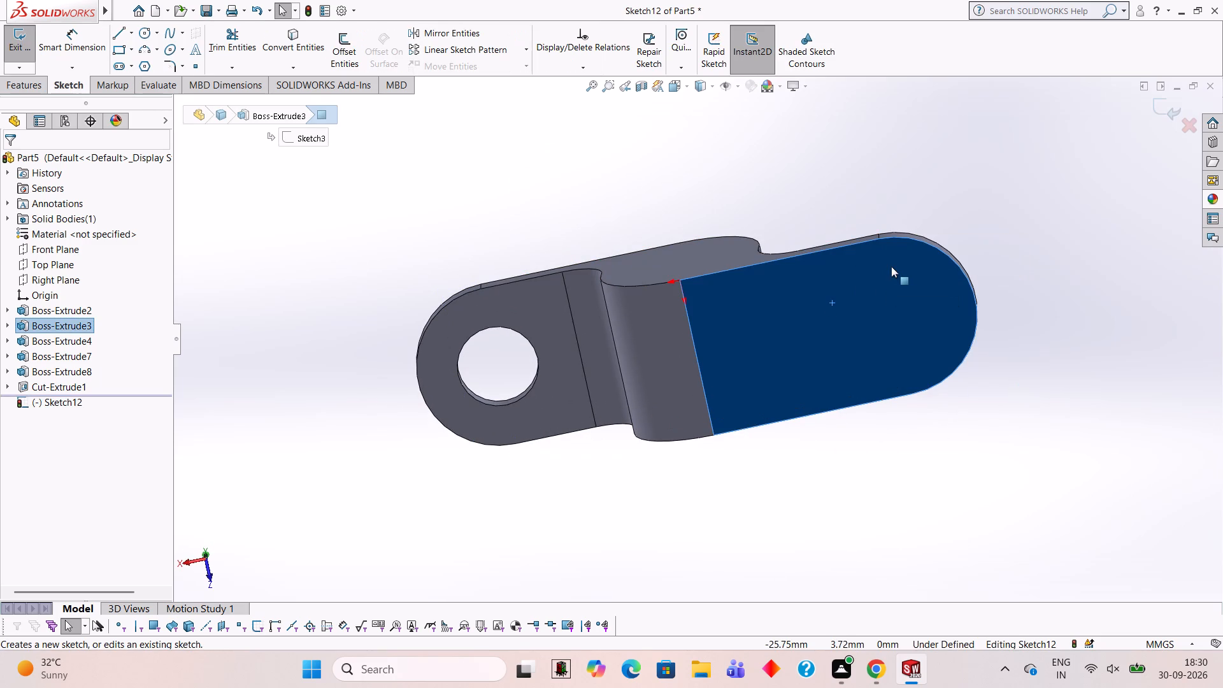
key(ctrl+8)
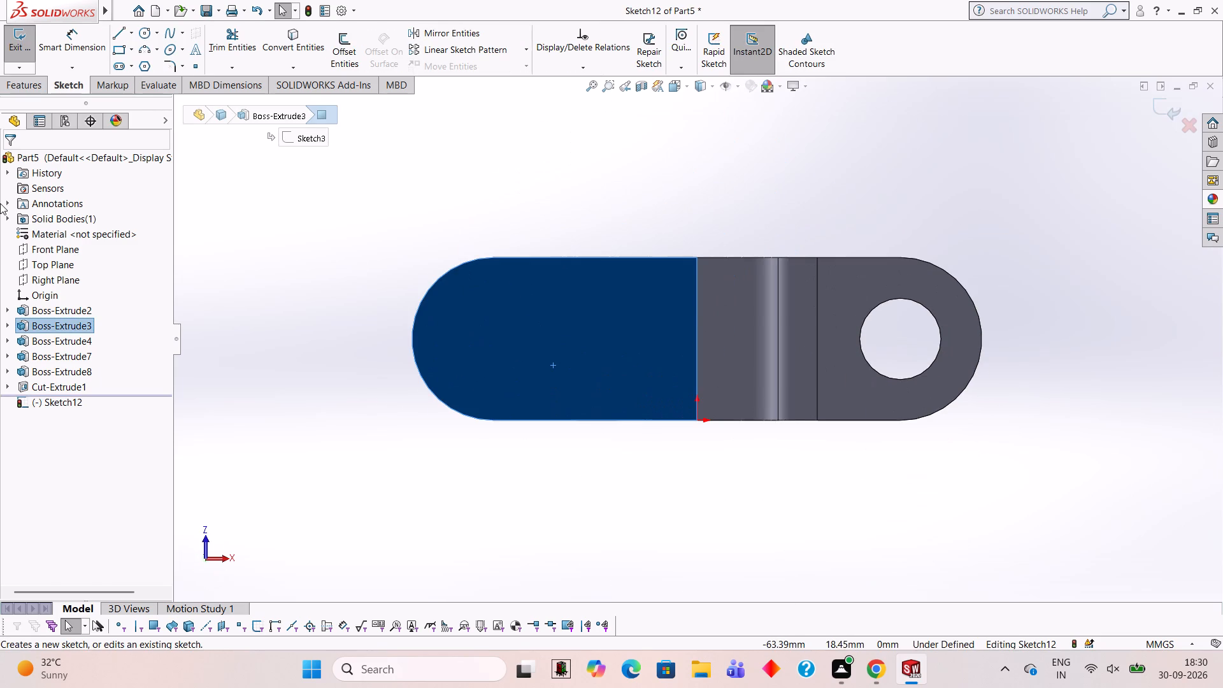
click(150, 34)
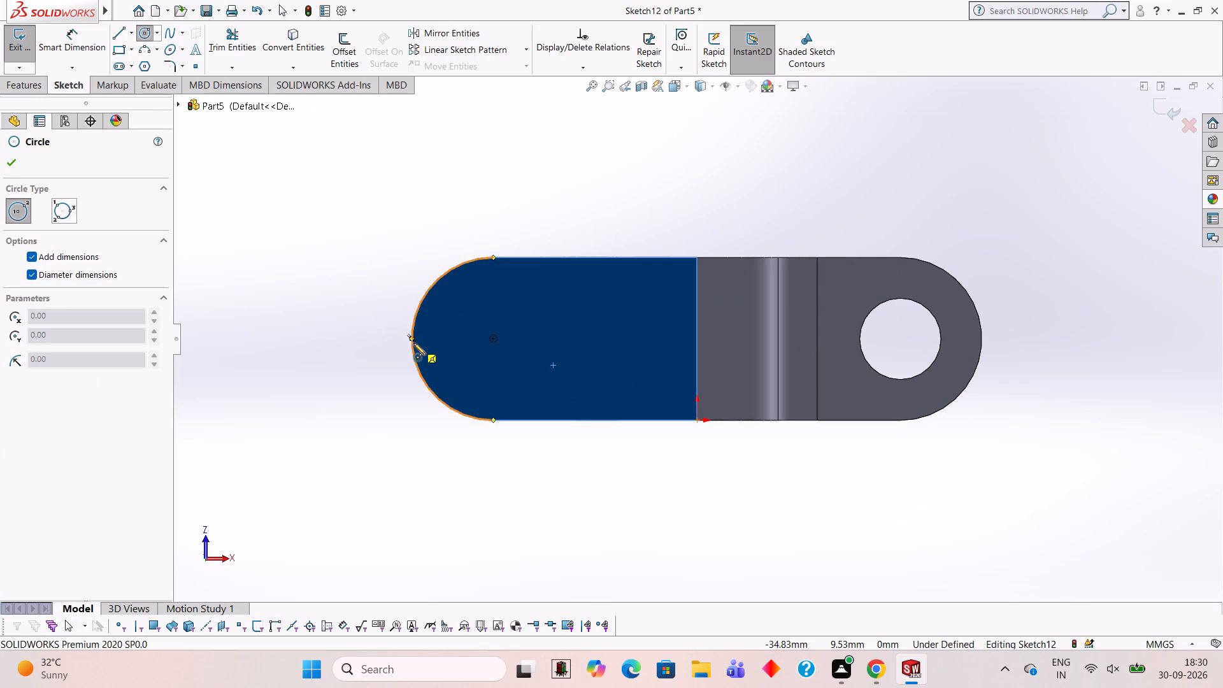
click(494, 339)
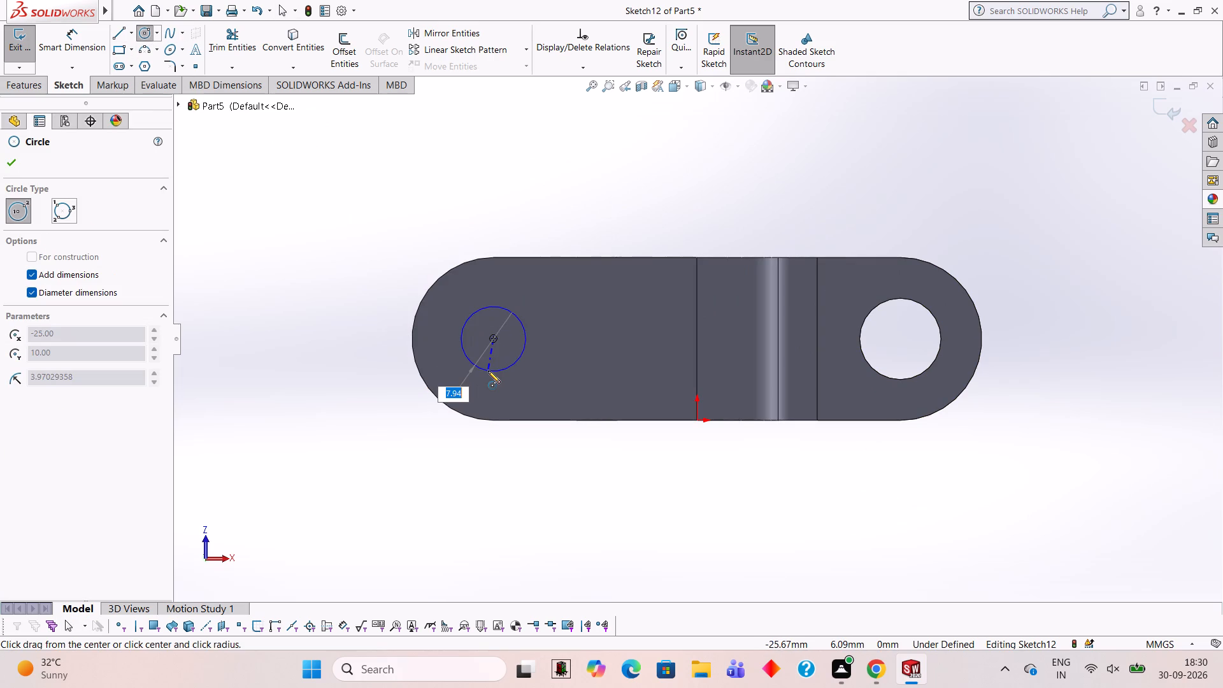
text(10)
key(Return)
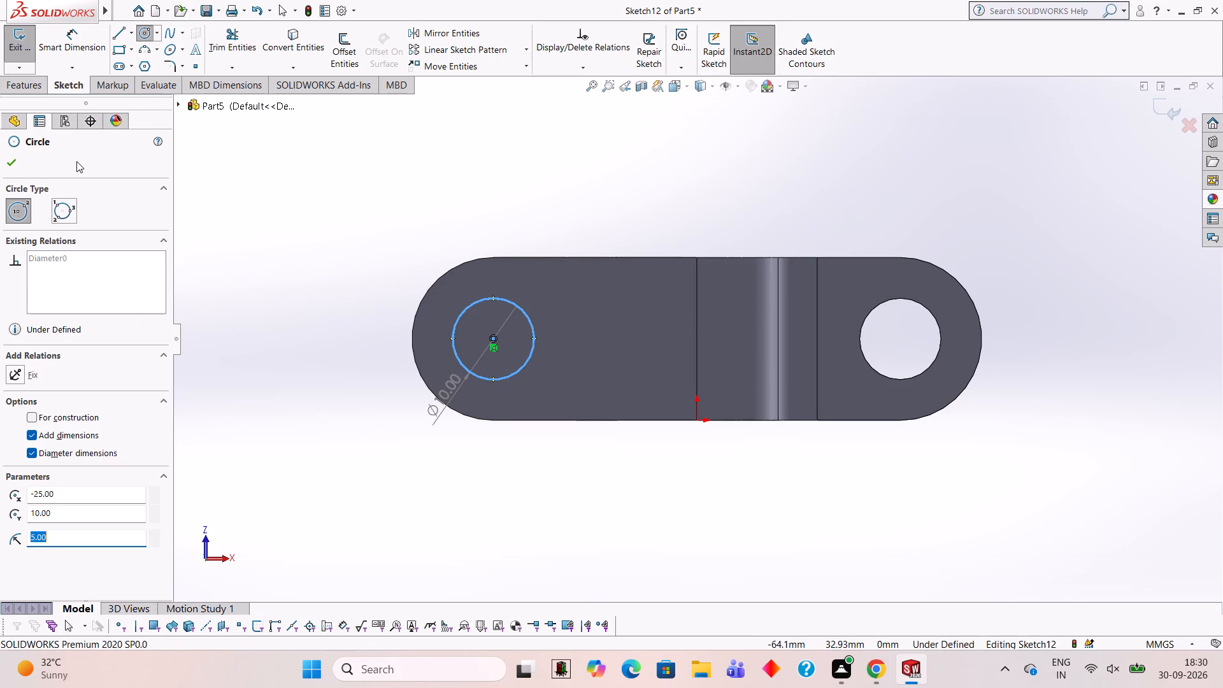
Cut-extrude the circle 2.5 mm blind to make the 10 mm hole in the lower arm.
click(31, 87)
click(209, 53)
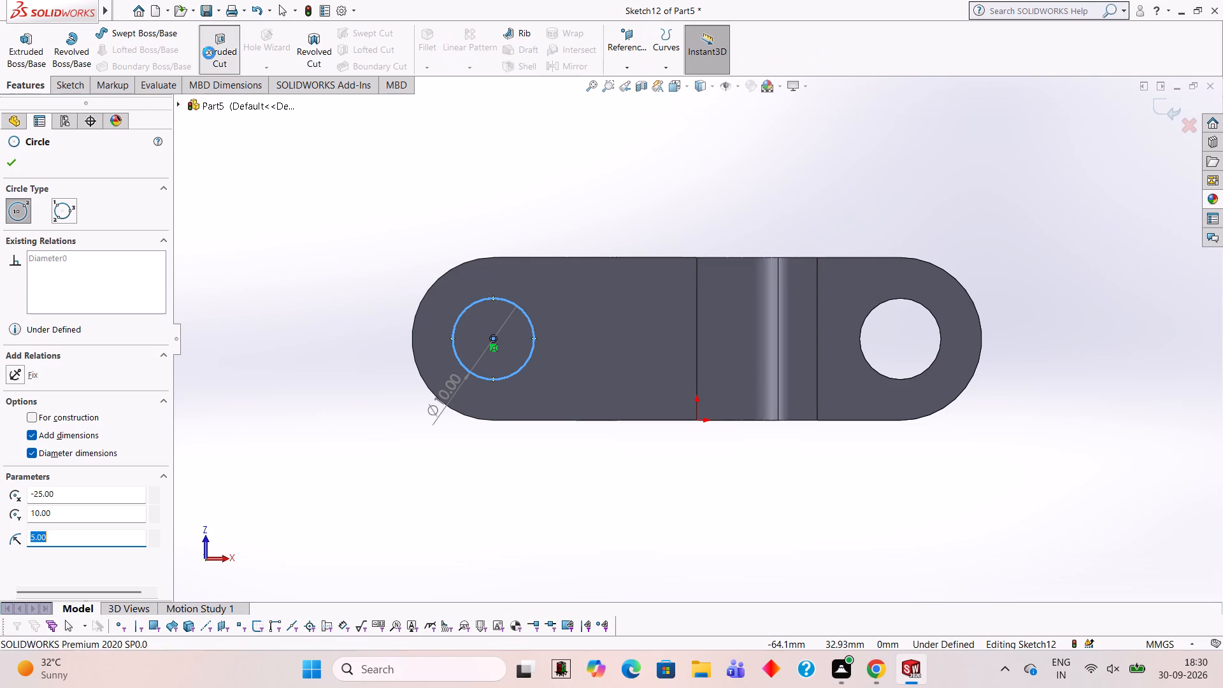
click(14, 168)
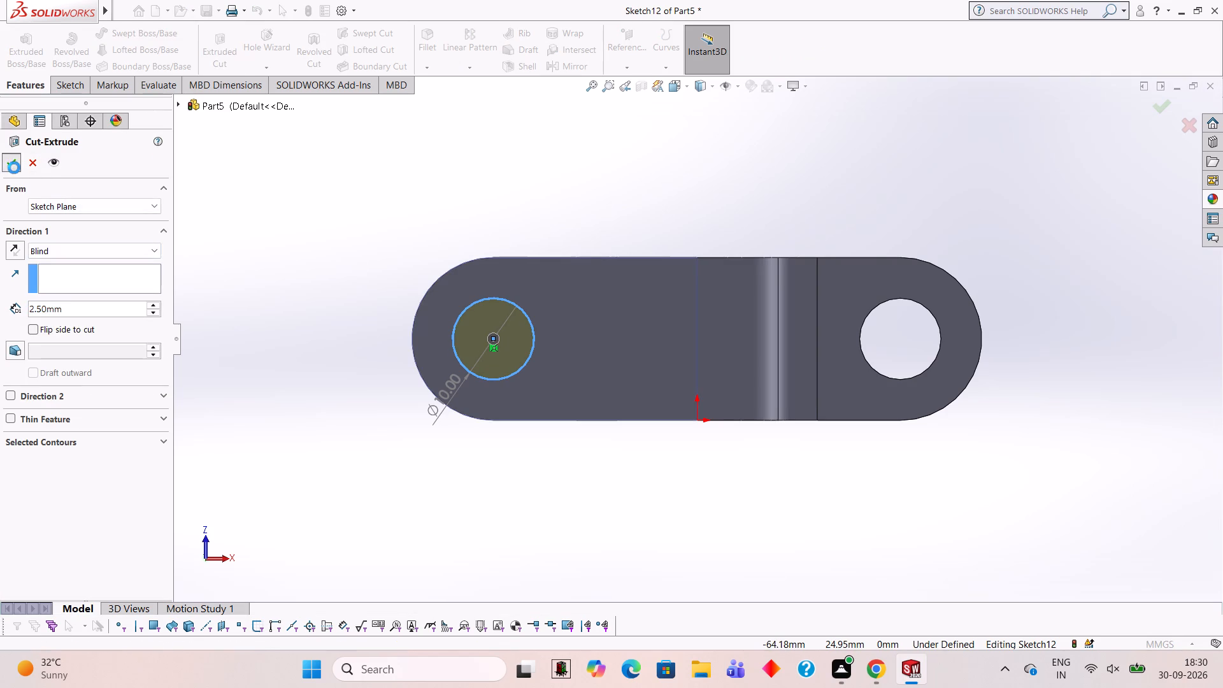
Apply the Red LED appearance to the entire strap body.
click(238, 242)
middle_drag(448, 209, 492, 462)
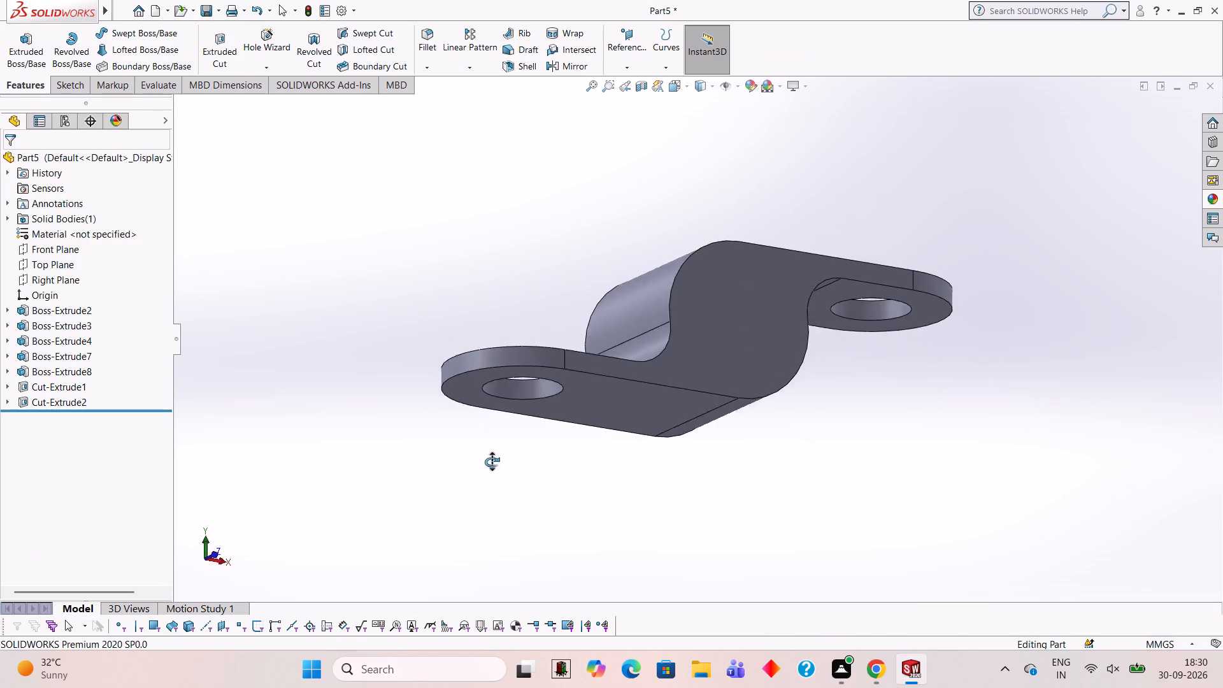
middle_drag(492, 462, 569, 521)
scroll(570, 481, up, 1)
middle_drag(885, 443, 748, 510)
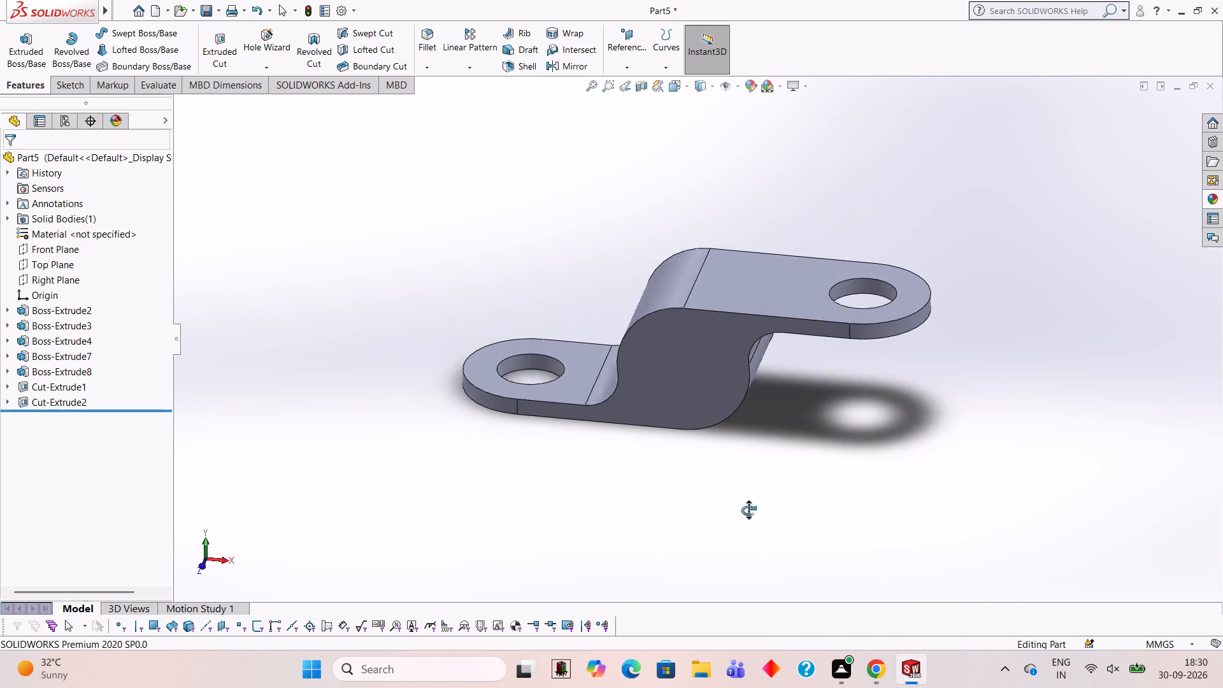
middle_drag(748, 510, 758, 520)
middle_drag(754, 522, 769, 527)
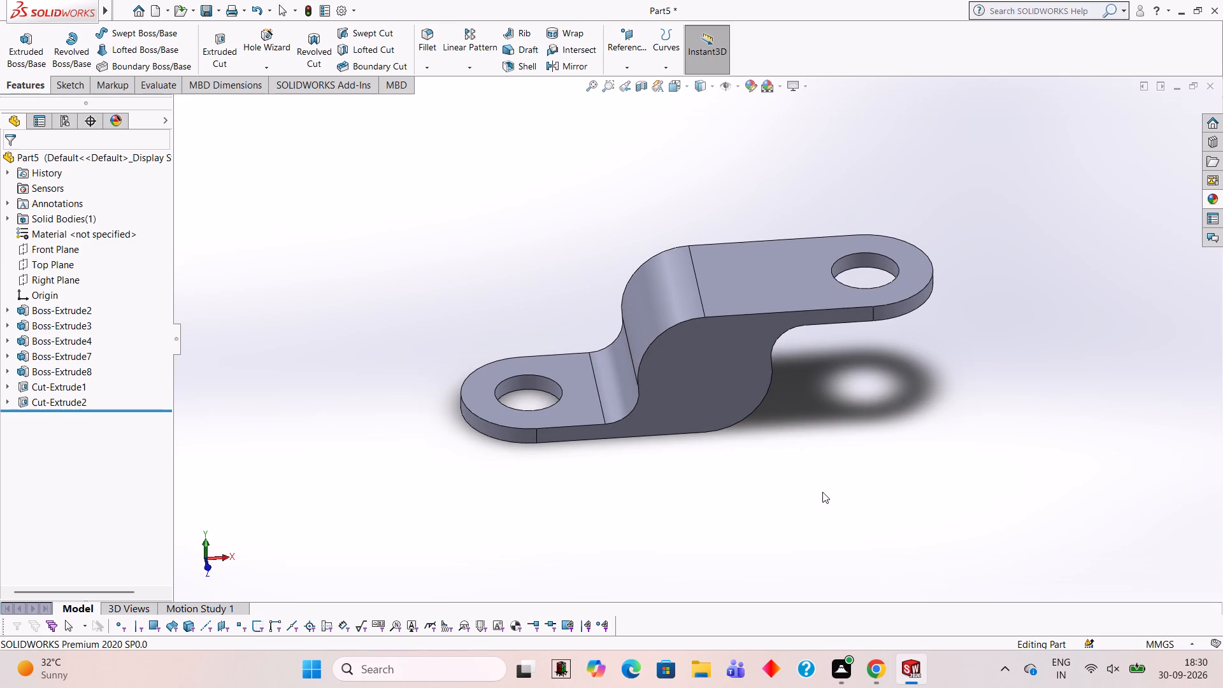
click(1217, 199)
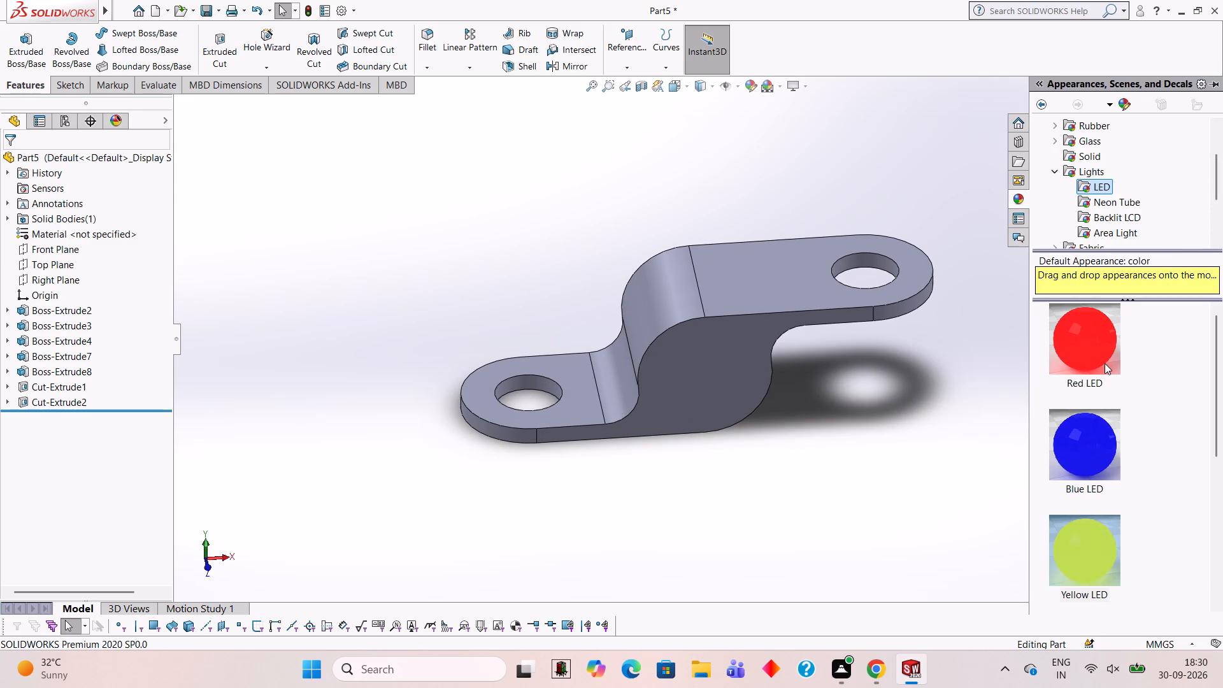
drag(1091, 347, 717, 283)
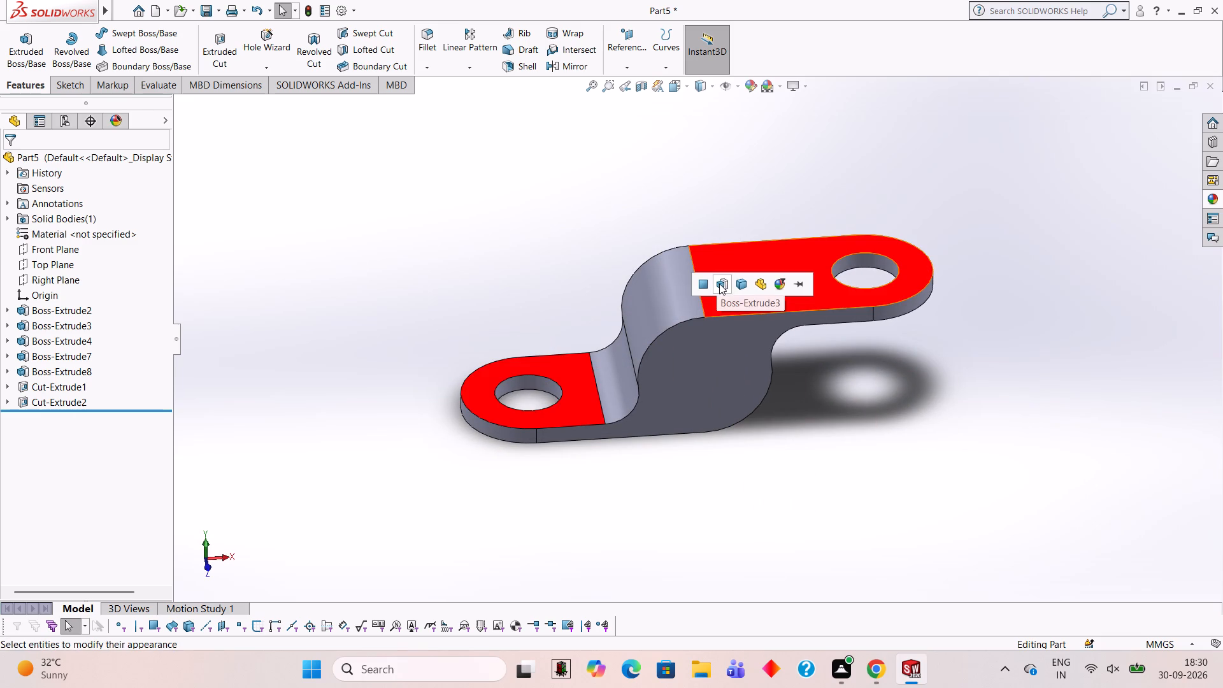
click(738, 283)
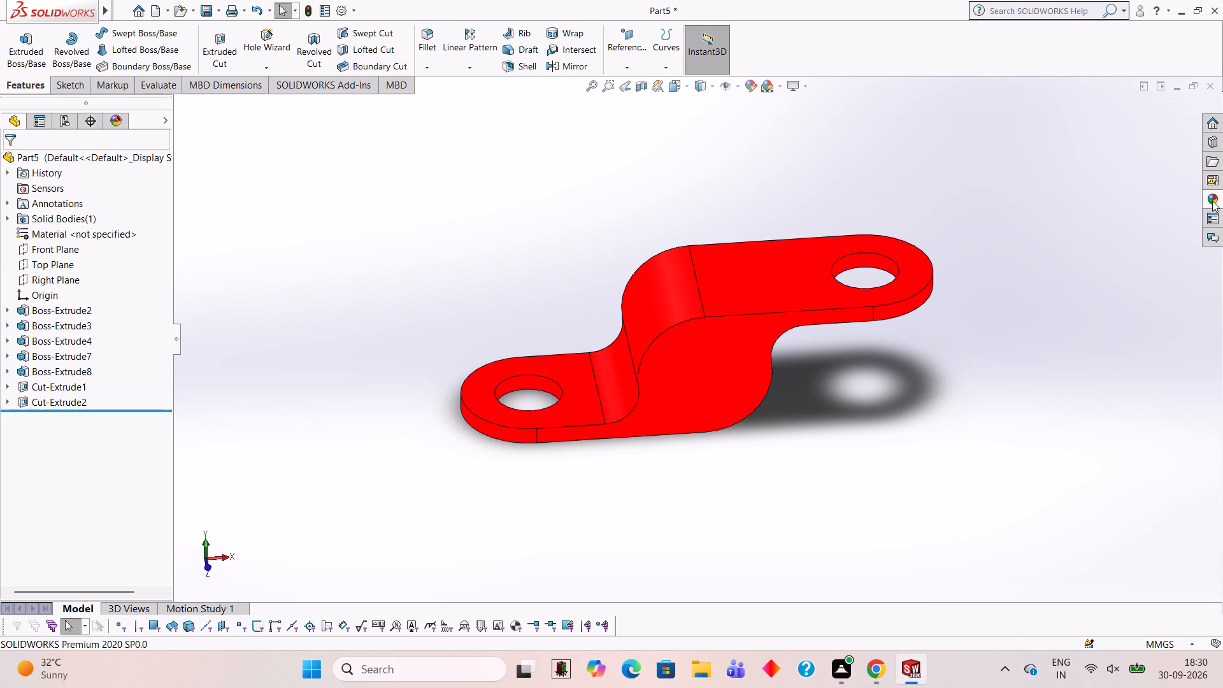
Apply the Blue LED appearance to the Boss-Extrude2 feature, which includes the strap's centre cylinder.
click(1212, 201)
drag(1106, 454, 647, 376)
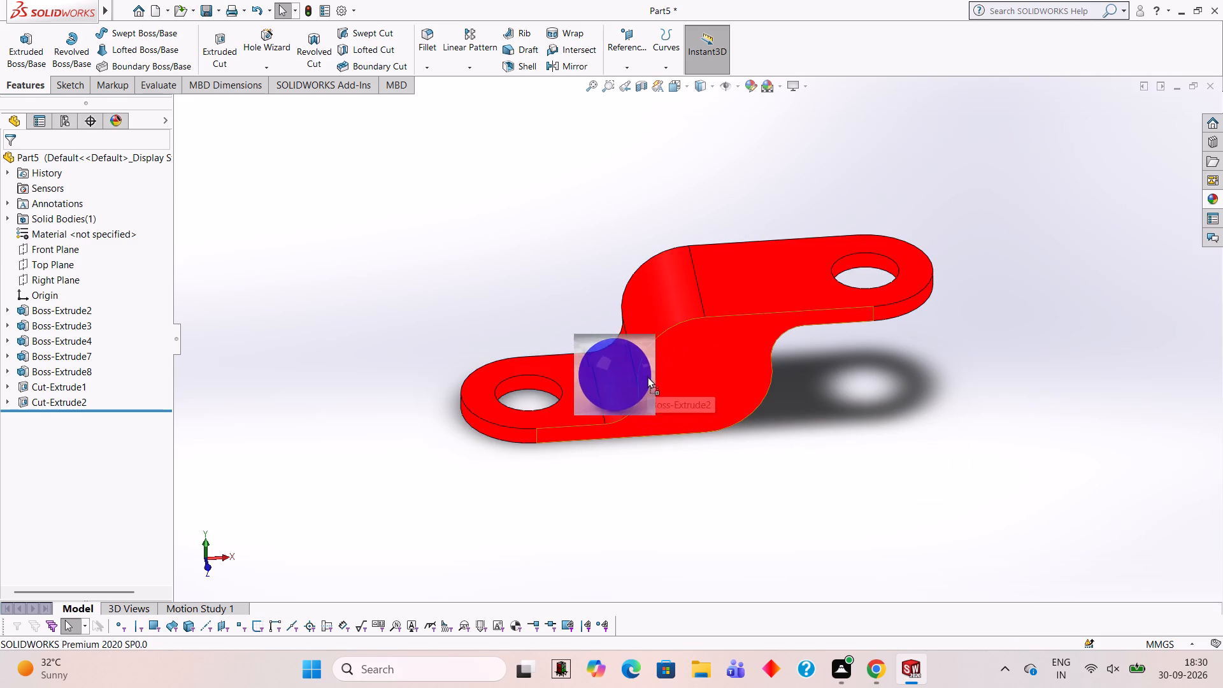
drag(647, 376, 683, 286)
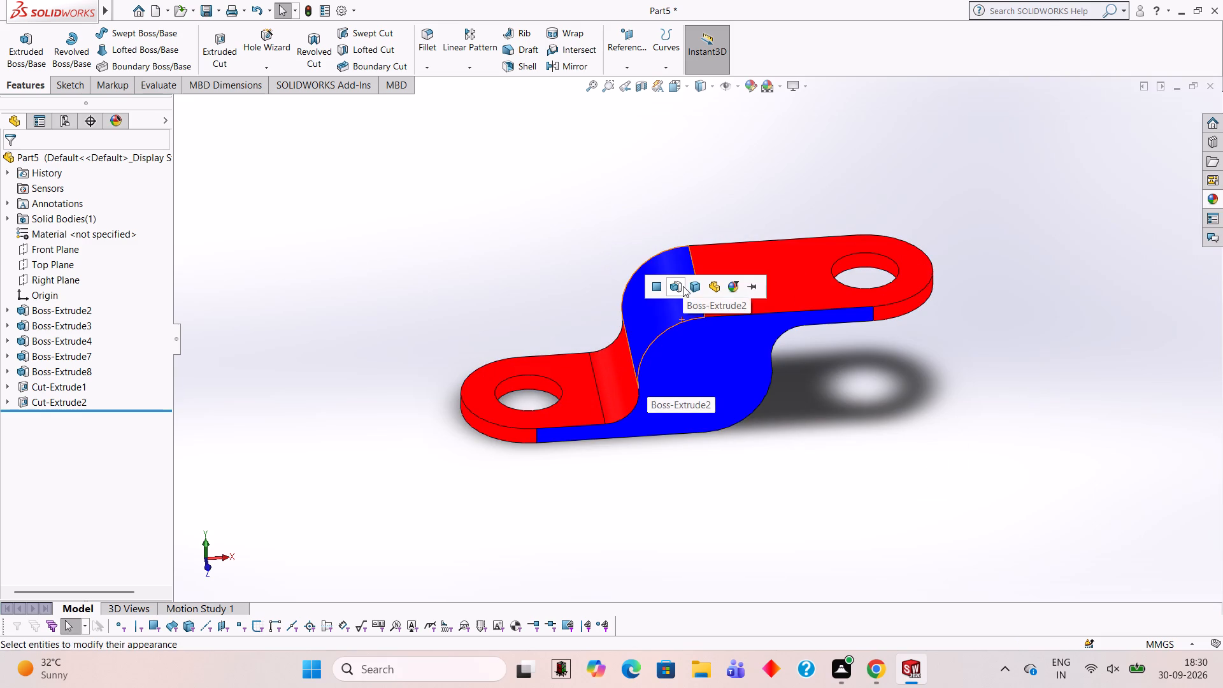
click(683, 286)
Apply the Yellow LED appearance to only the top face of the upper arm.
middle_drag(736, 413, 968, 471)
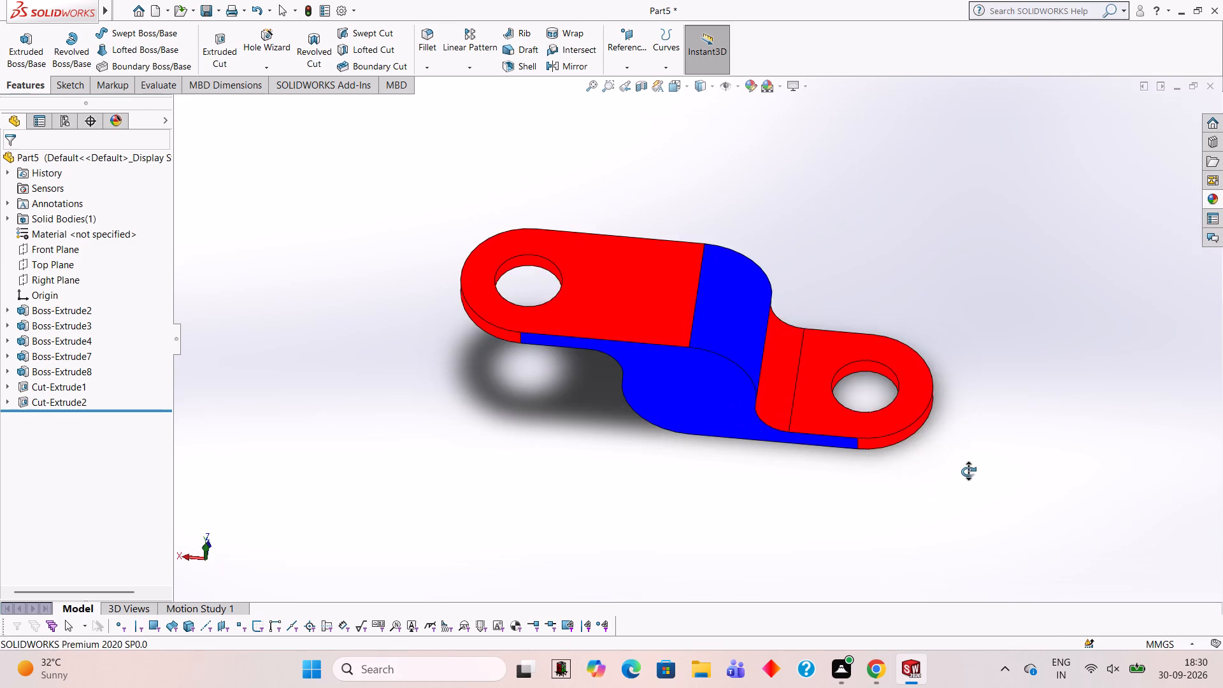
middle_drag(968, 471, 768, 522)
middle_drag(845, 471, 803, 400)
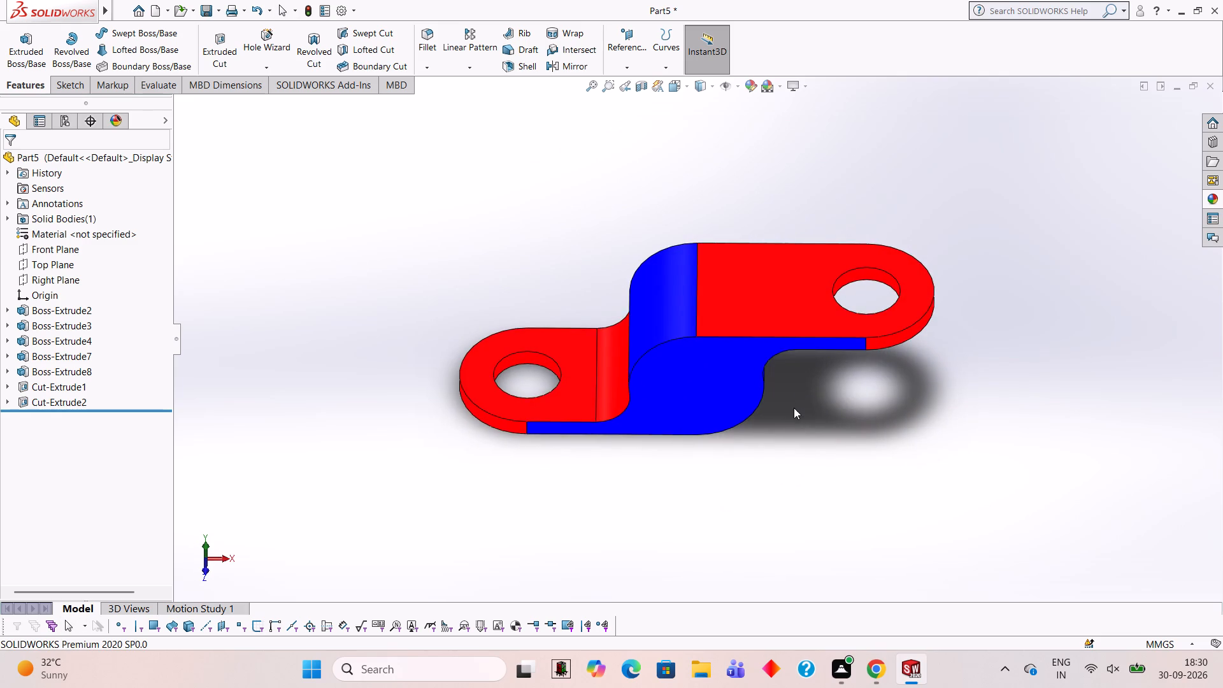
scroll(792, 416, down, 1)
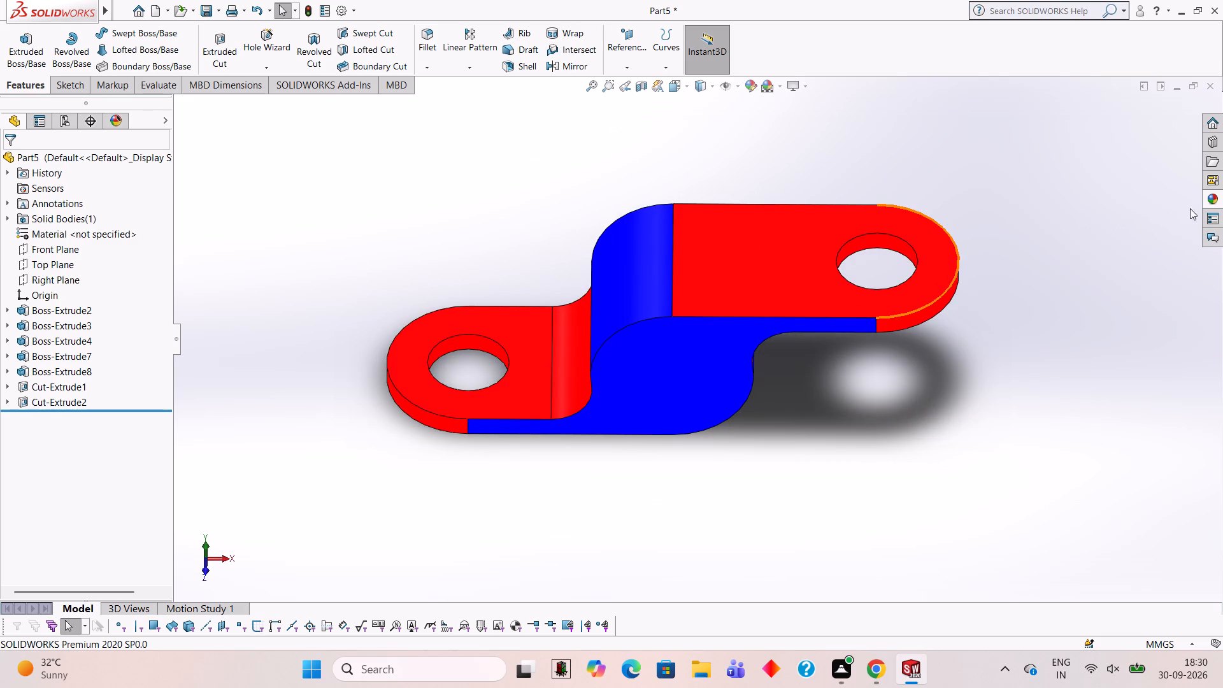
click(1217, 196)
drag(1094, 529, 857, 254)
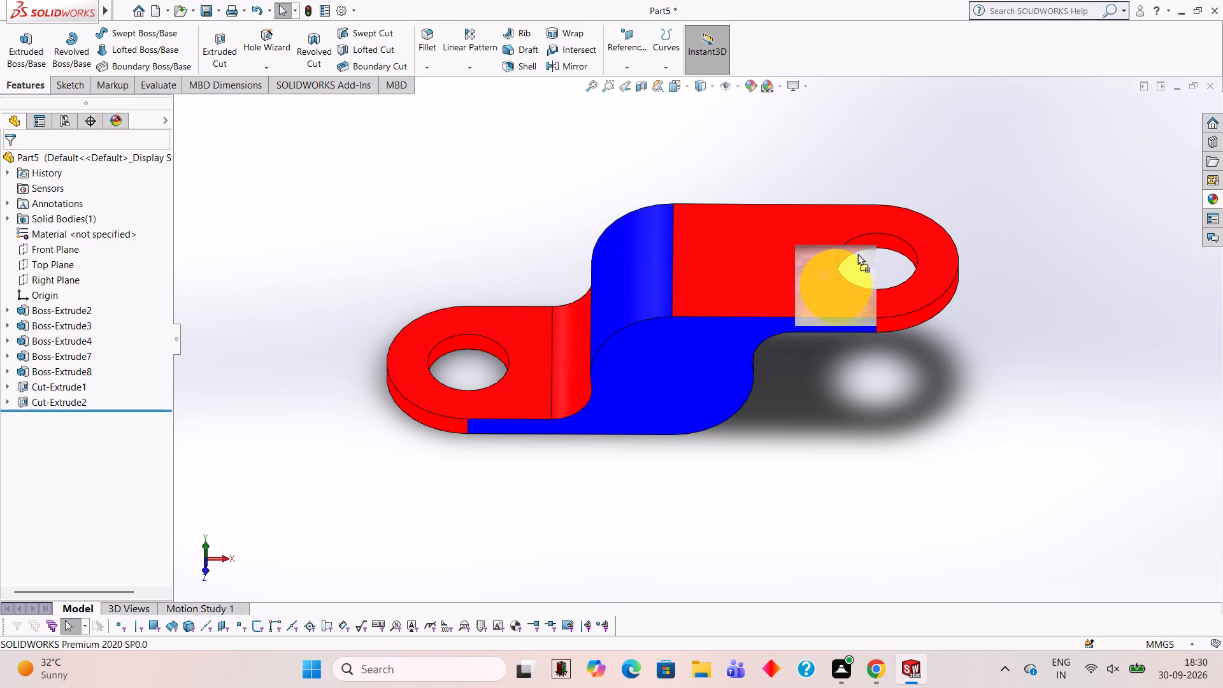
drag(857, 254, 868, 221)
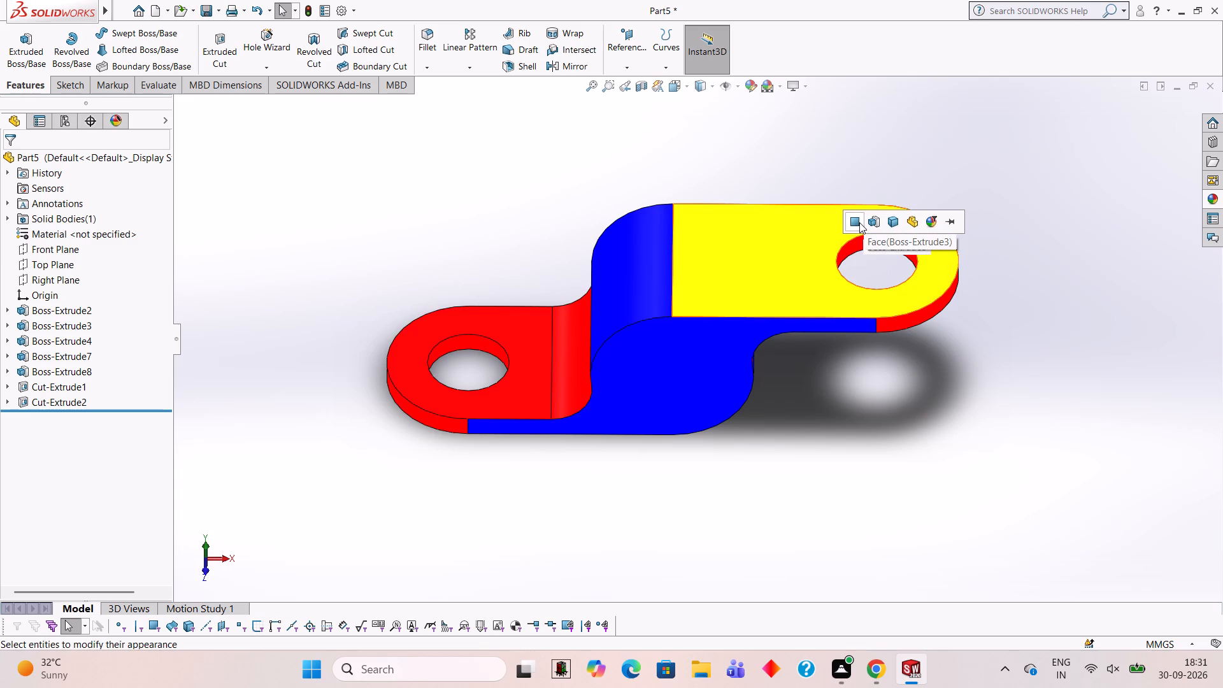
click(859, 222)
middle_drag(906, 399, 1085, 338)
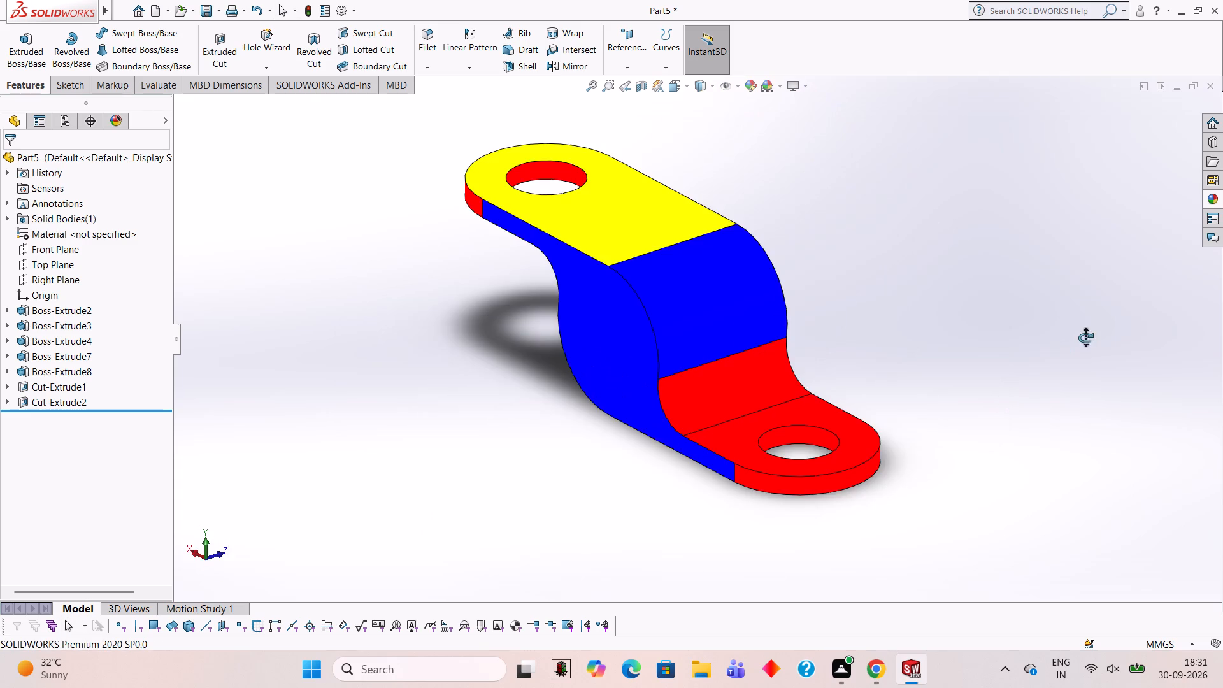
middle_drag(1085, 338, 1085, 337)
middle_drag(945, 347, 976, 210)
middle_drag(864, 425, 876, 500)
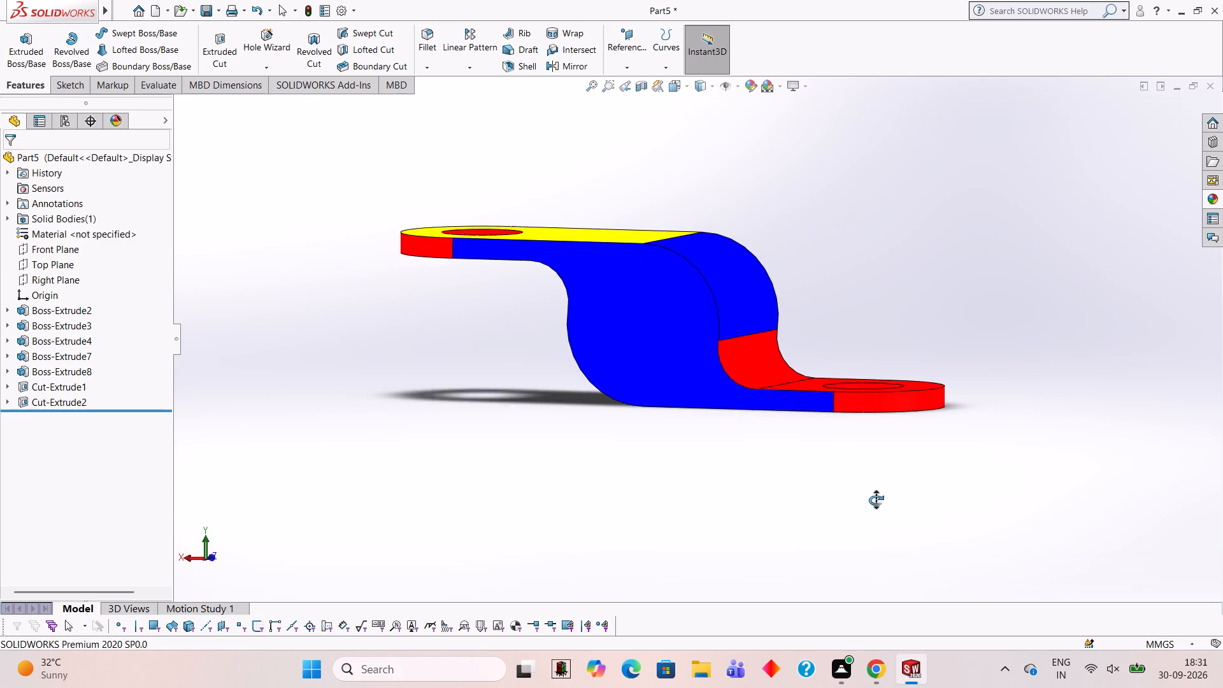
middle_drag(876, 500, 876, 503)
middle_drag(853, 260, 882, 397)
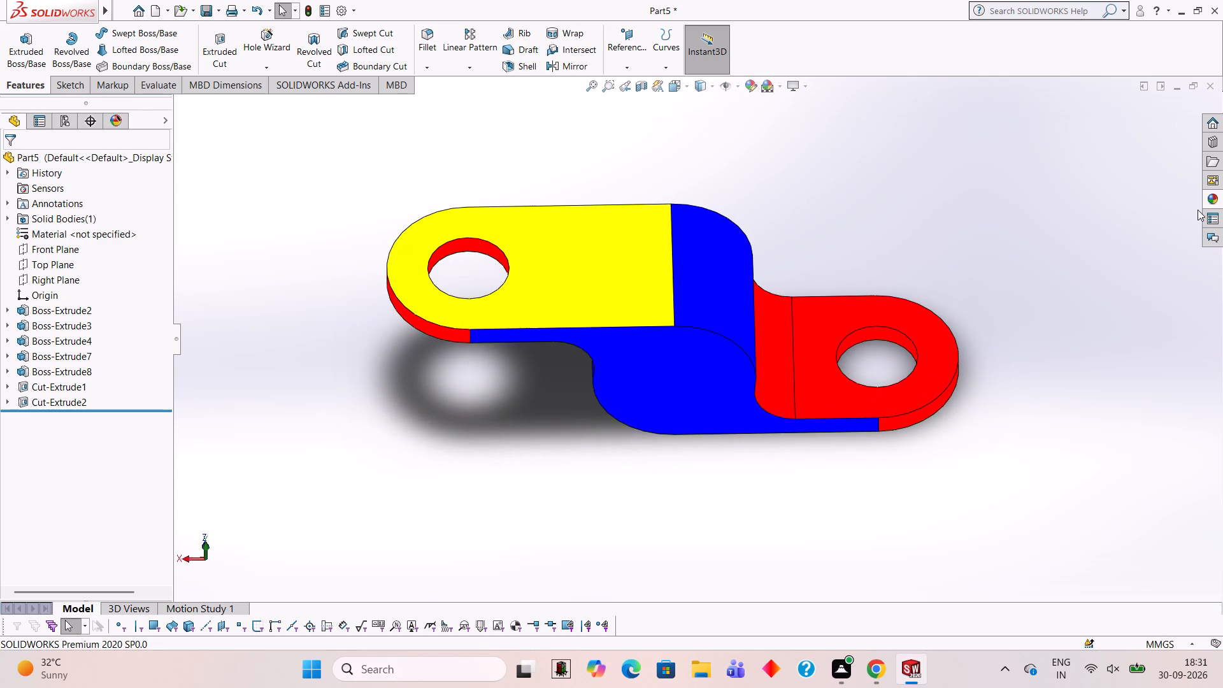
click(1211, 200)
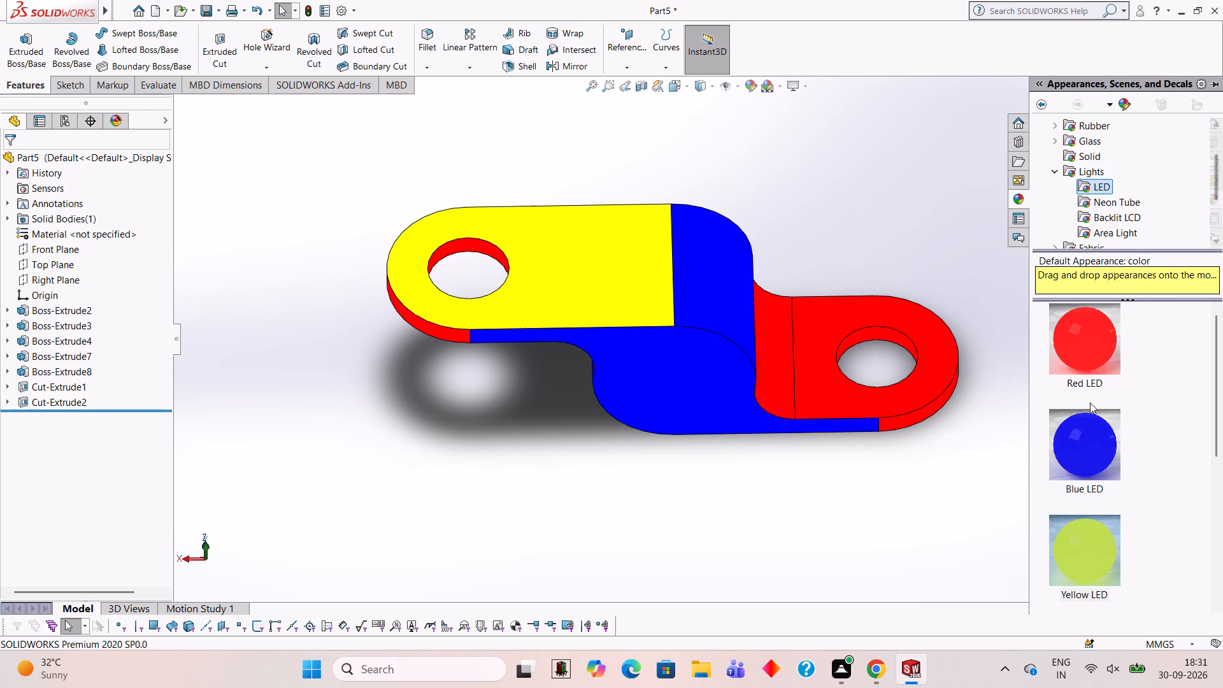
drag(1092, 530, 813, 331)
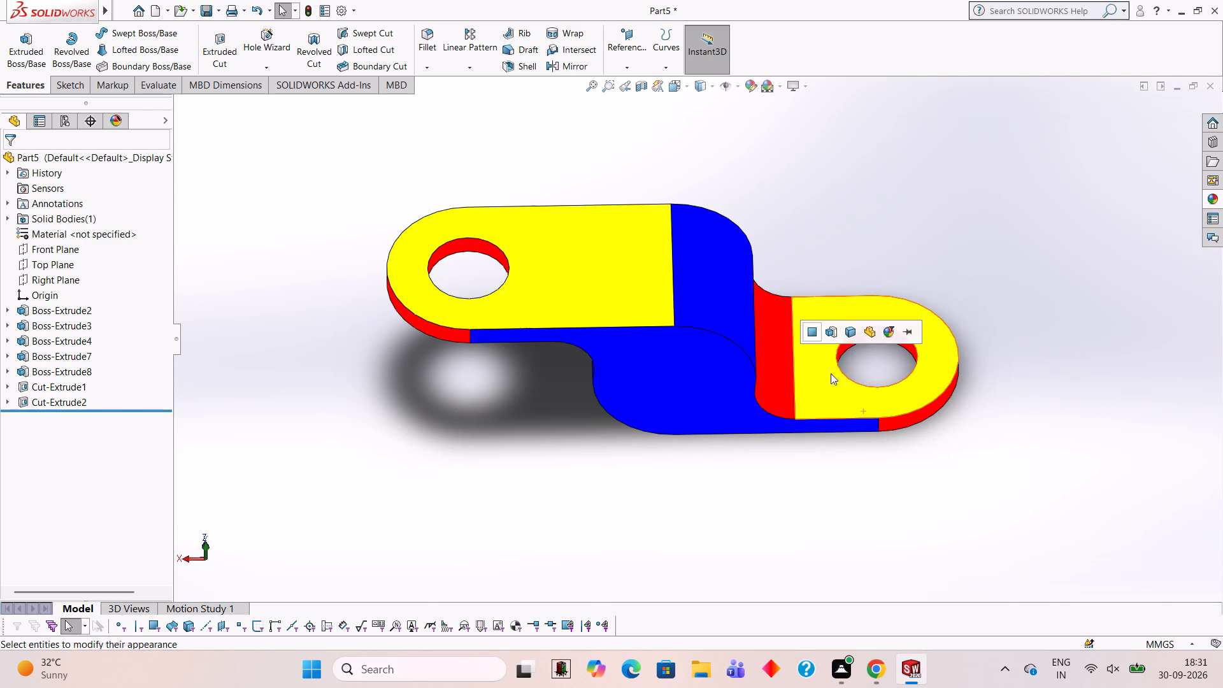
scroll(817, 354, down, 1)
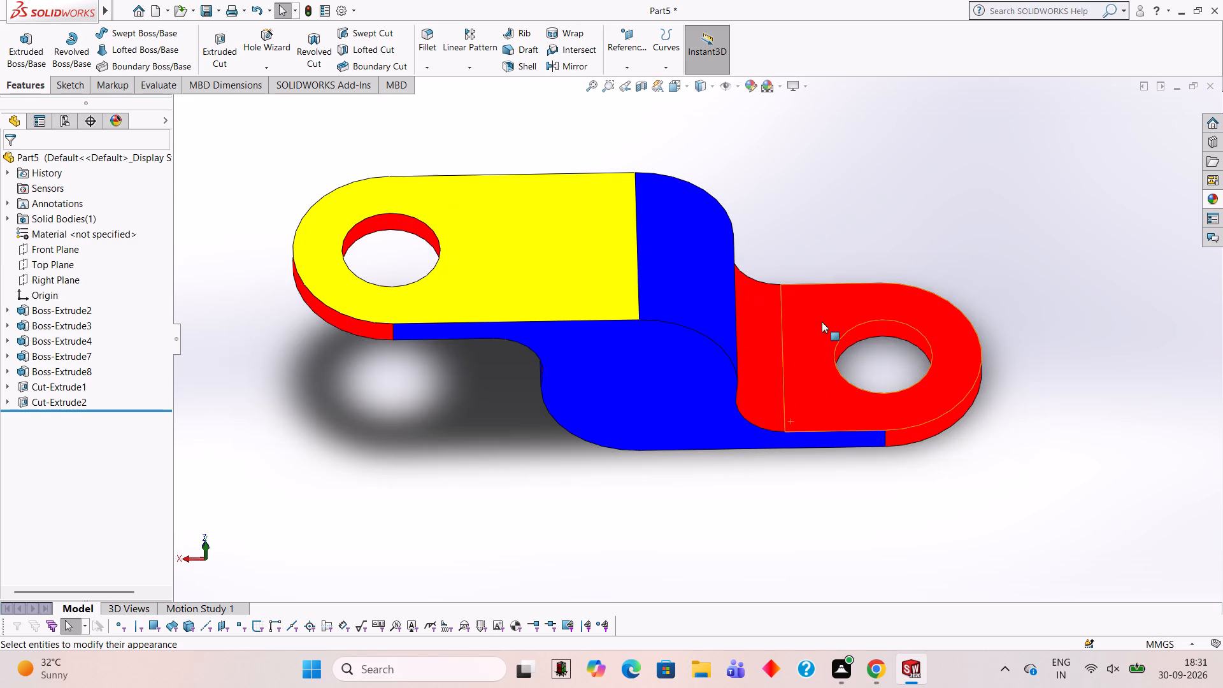
Apply the Green LED appearance to only the top face of the lower arm.
scroll(836, 271, down, 1)
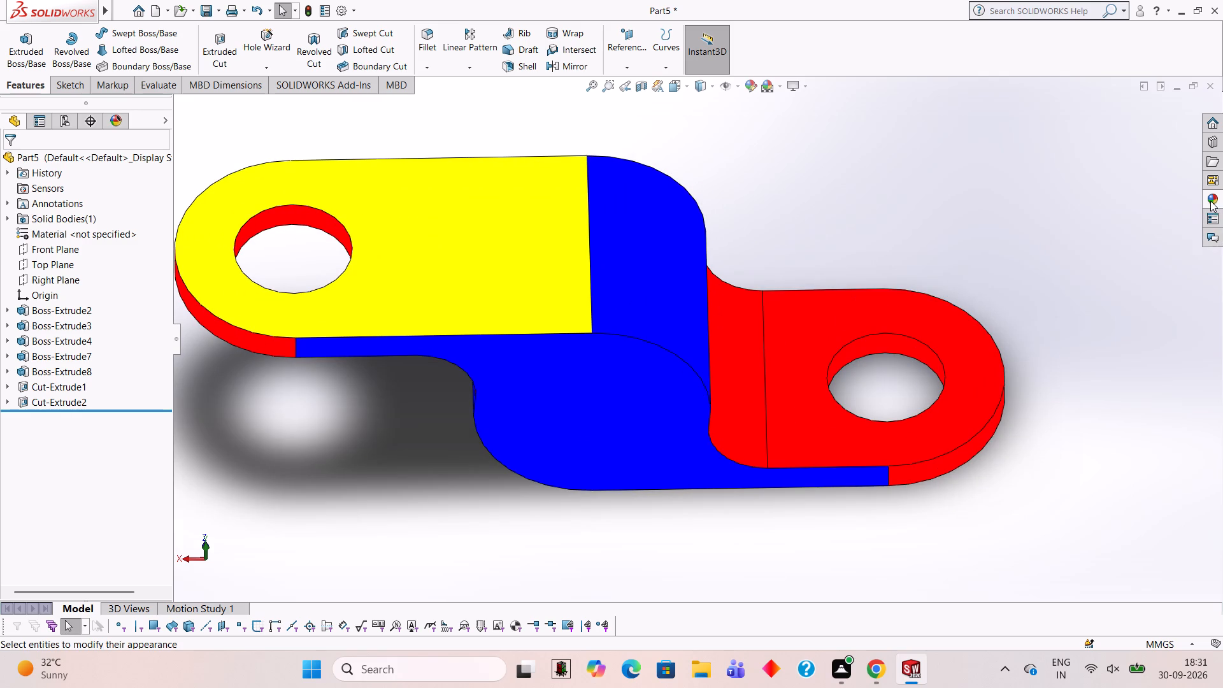
click(1210, 201)
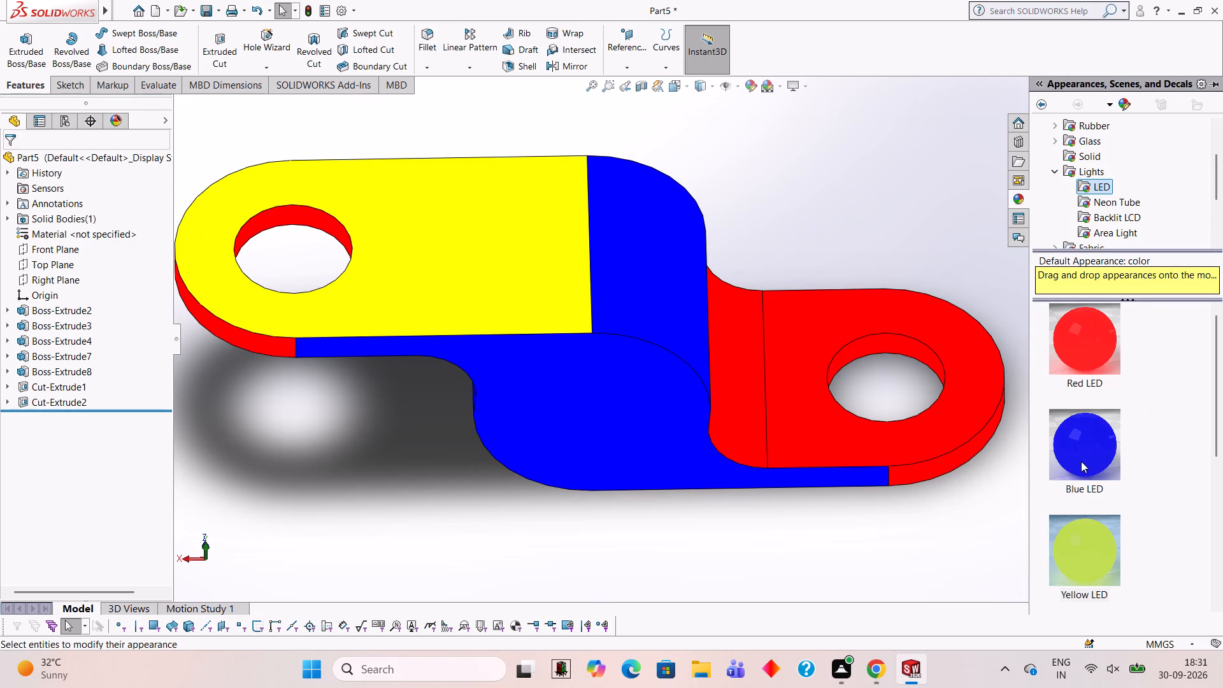
scroll(1081, 461, down, 4)
drag(1099, 344, 805, 350)
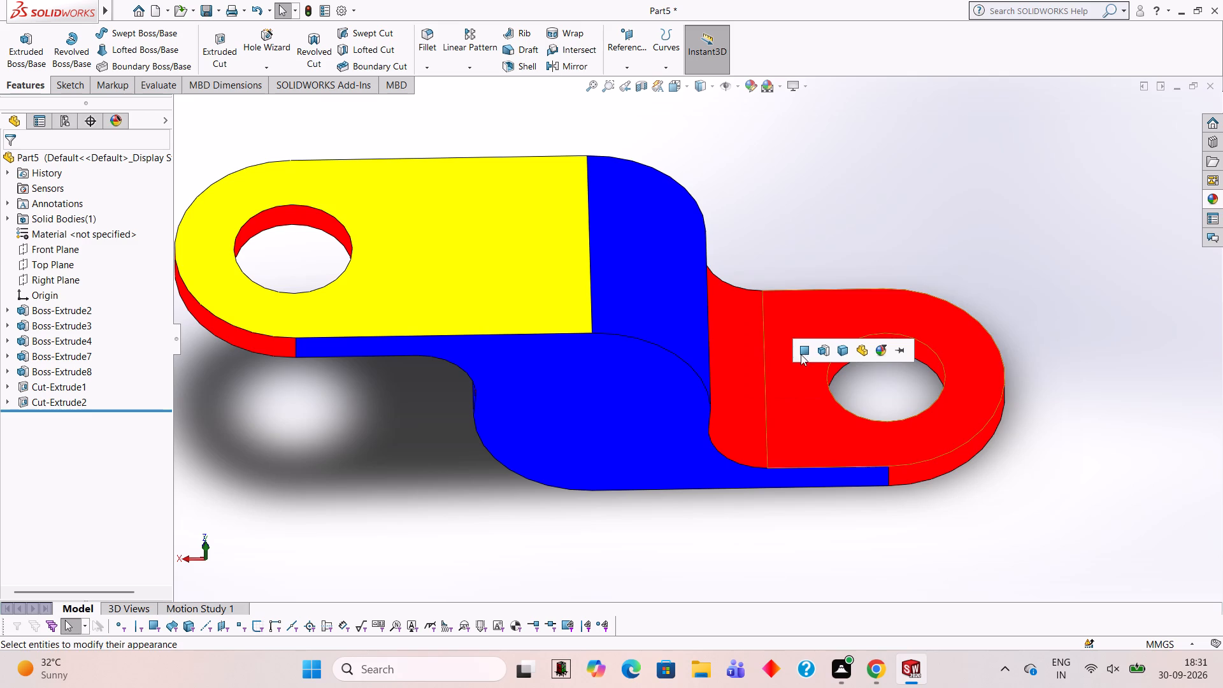
click(805, 347)
Apply the Yellow LED appearance to only the flat underside face of the lower arm.
middle_drag(857, 494, 880, 297)
middle_drag(766, 480, 749, 573)
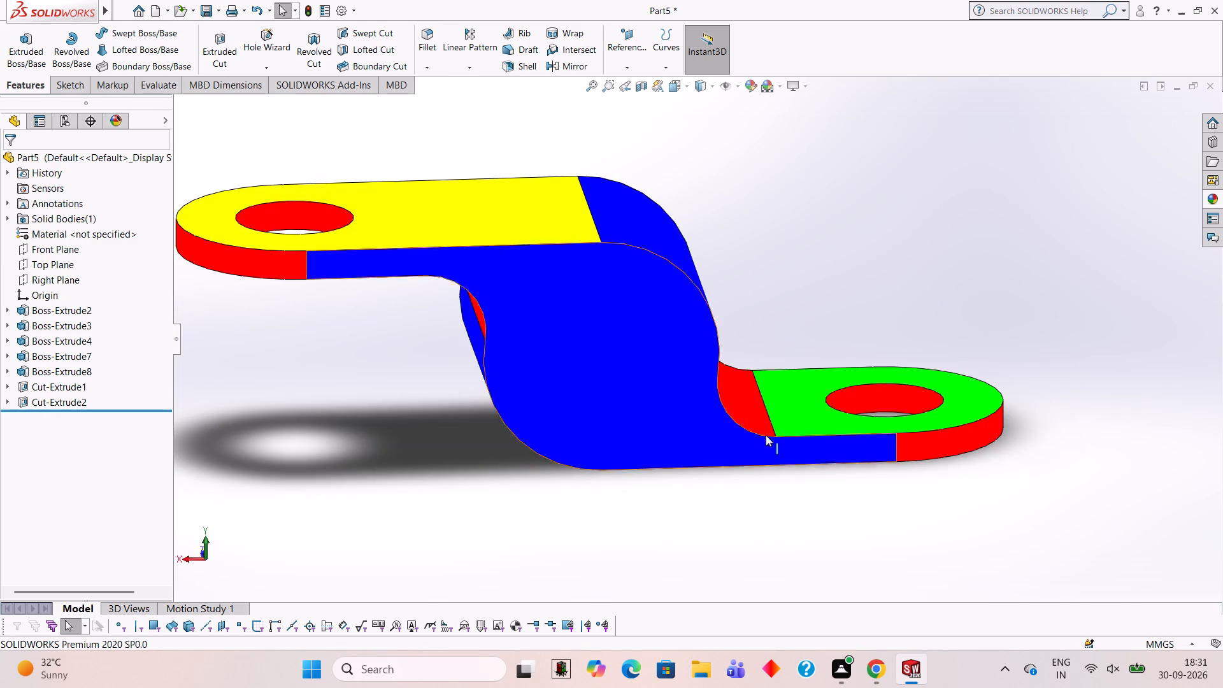
middle_drag(743, 538, 765, 385)
middle_drag(772, 561, 746, 461)
click(1212, 193)
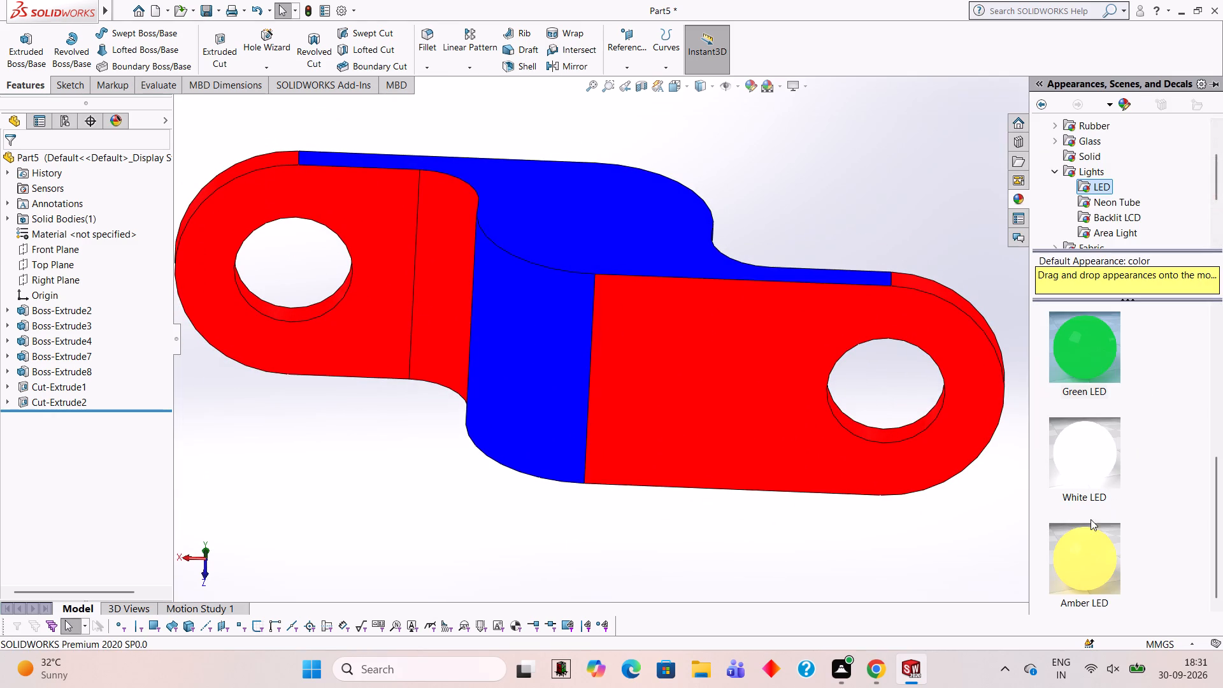
drag(1075, 548, 881, 442)
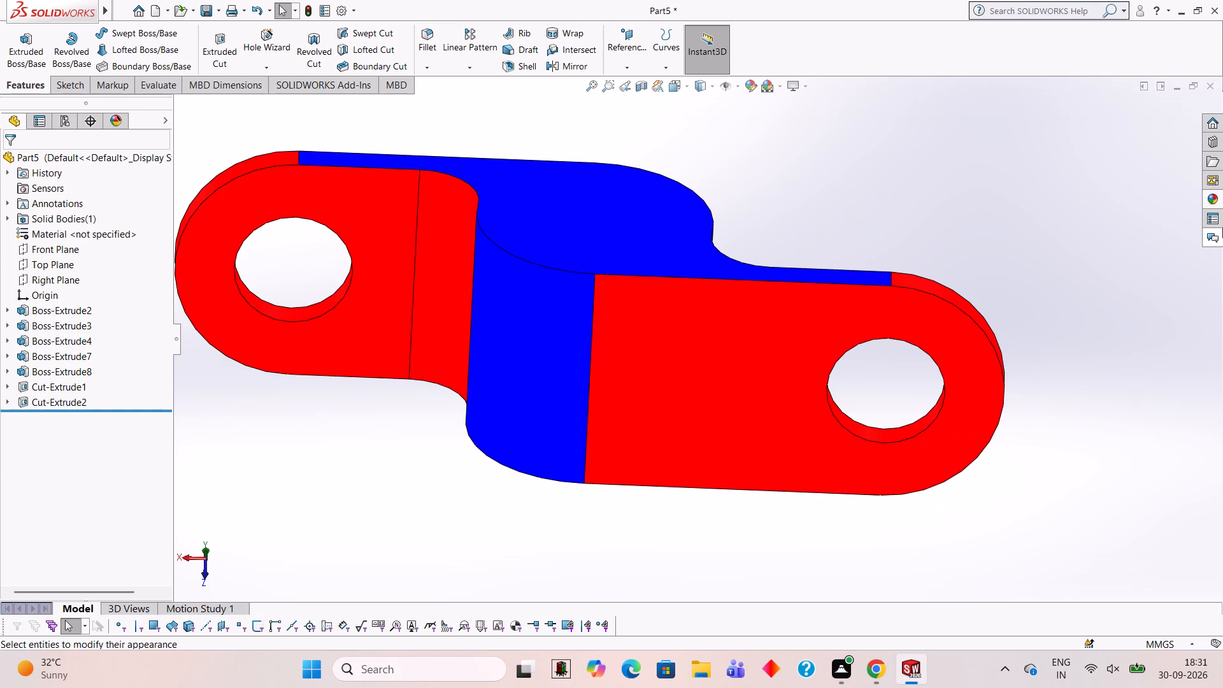
click(1212, 203)
scroll(1112, 368, up, 3)
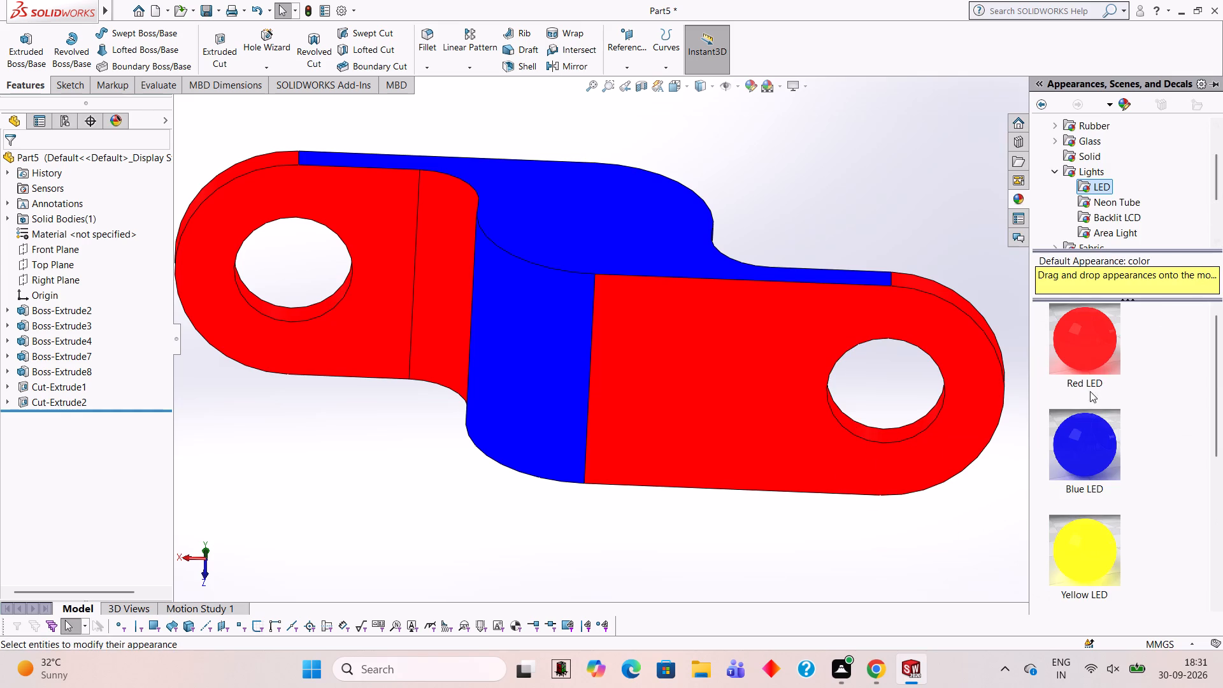
drag(1089, 547, 733, 388)
click(733, 388)
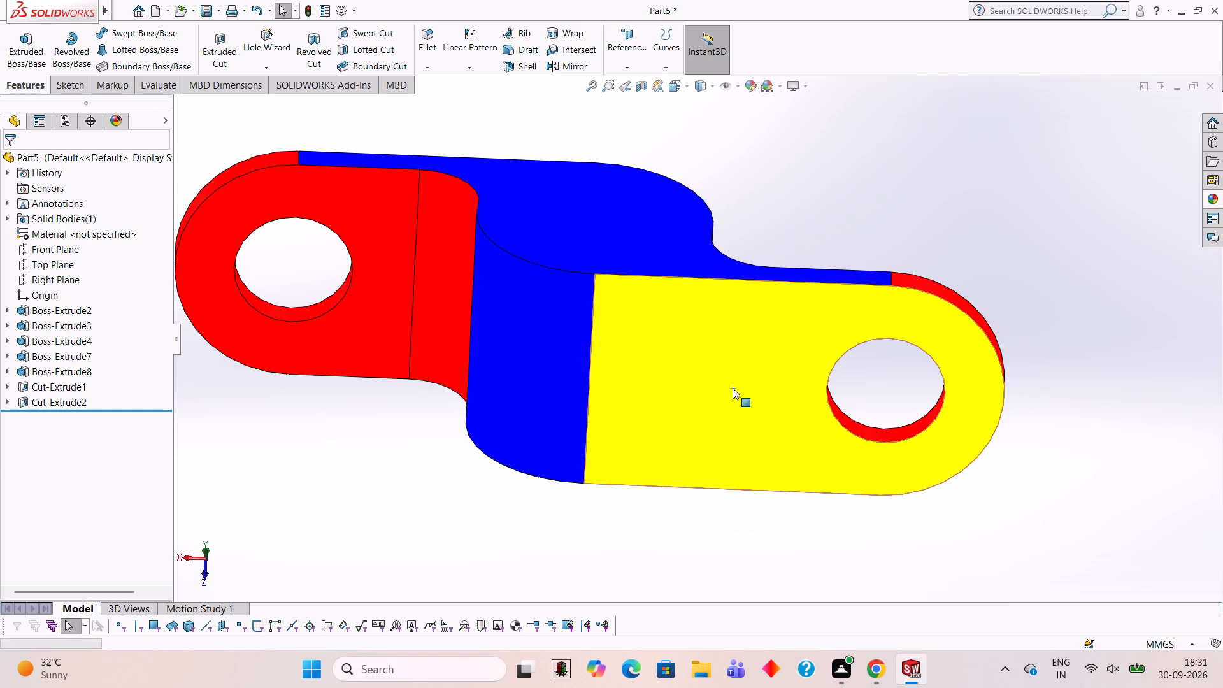
Apply the Green LED appearance to only the flat underside face of the upper arm.
middle_drag(808, 260, 952, 522)
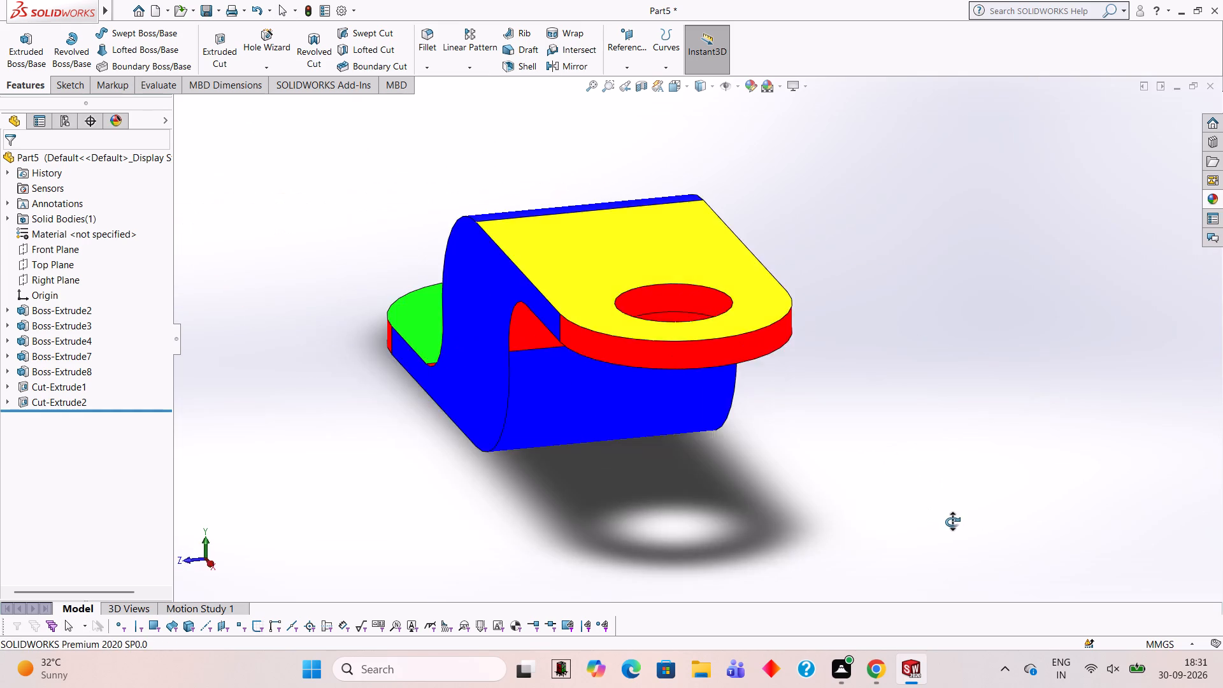
middle_drag(952, 522, 909, 531)
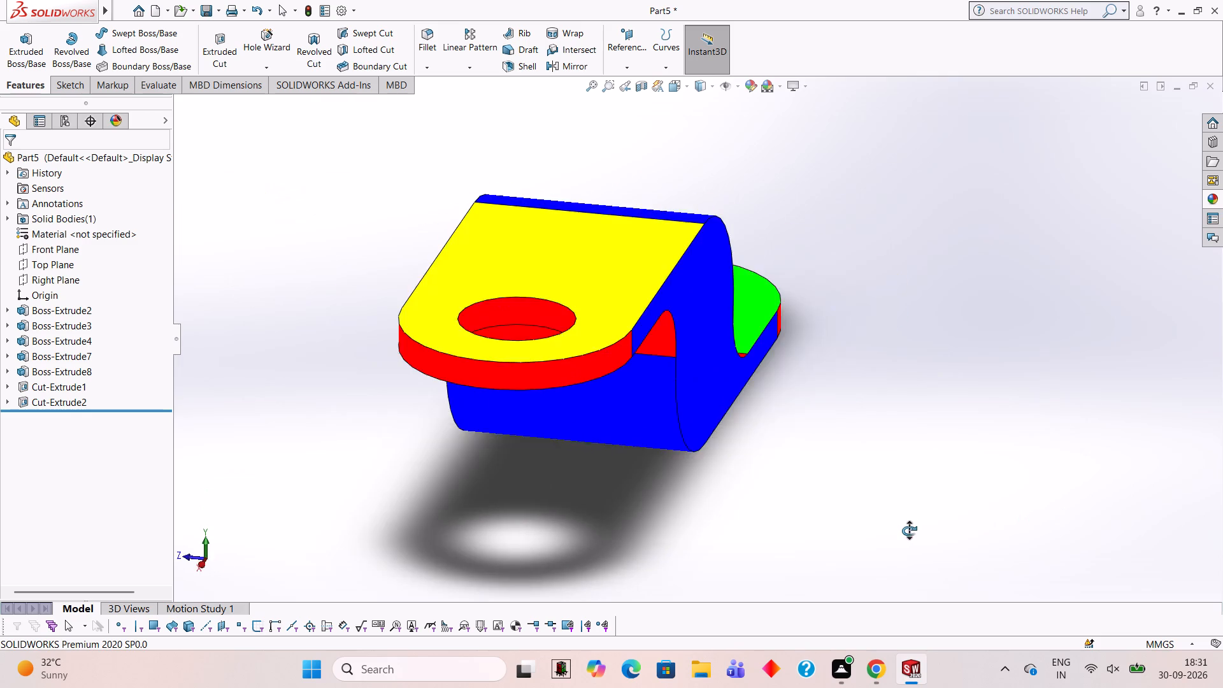
middle_drag(909, 531, 1029, 522)
middle_drag(940, 506, 1050, 523)
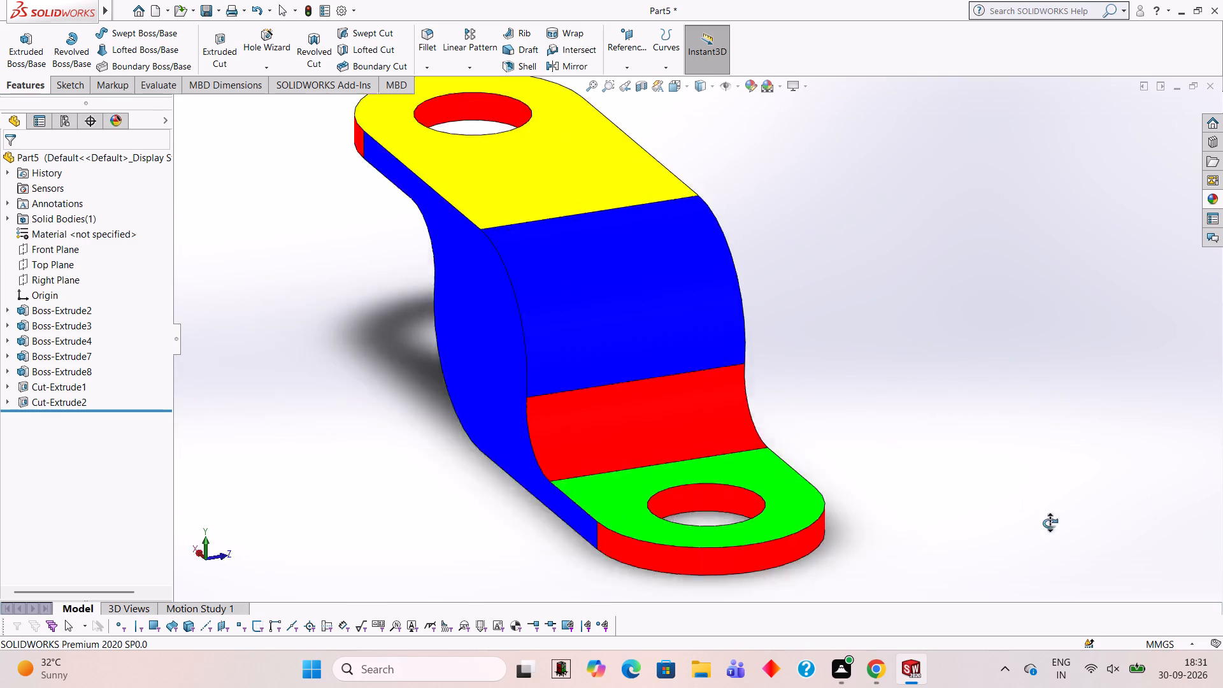
middle_drag(1050, 523, 950, 405)
middle_drag(883, 389, 912, 530)
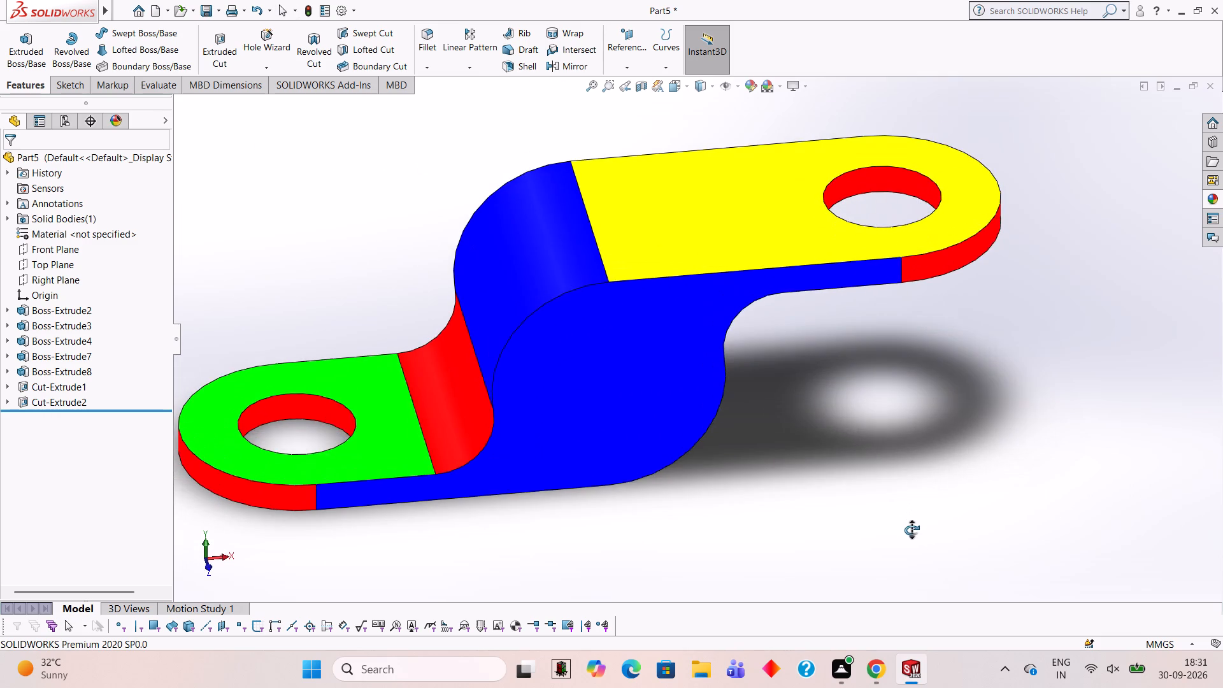
middle_drag(912, 530, 865, 361)
middle_drag(835, 502, 842, 411)
scroll(817, 305, down, 1)
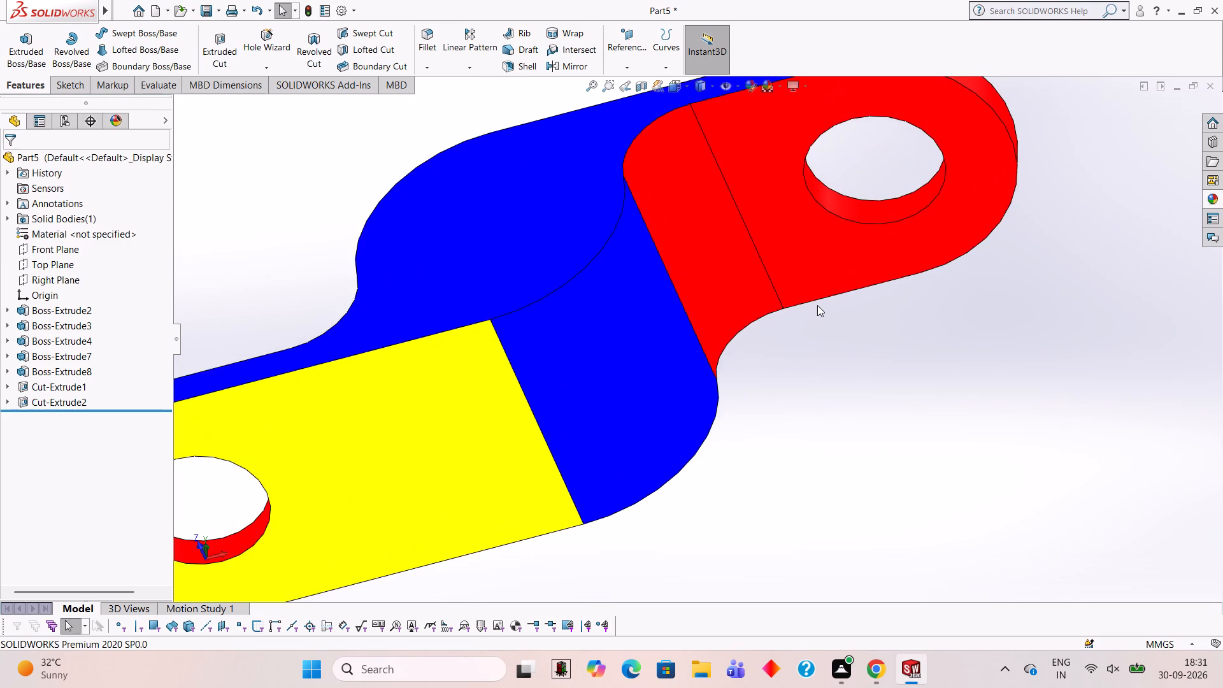
scroll(817, 305, up, 2)
scroll(849, 182, down, 2)
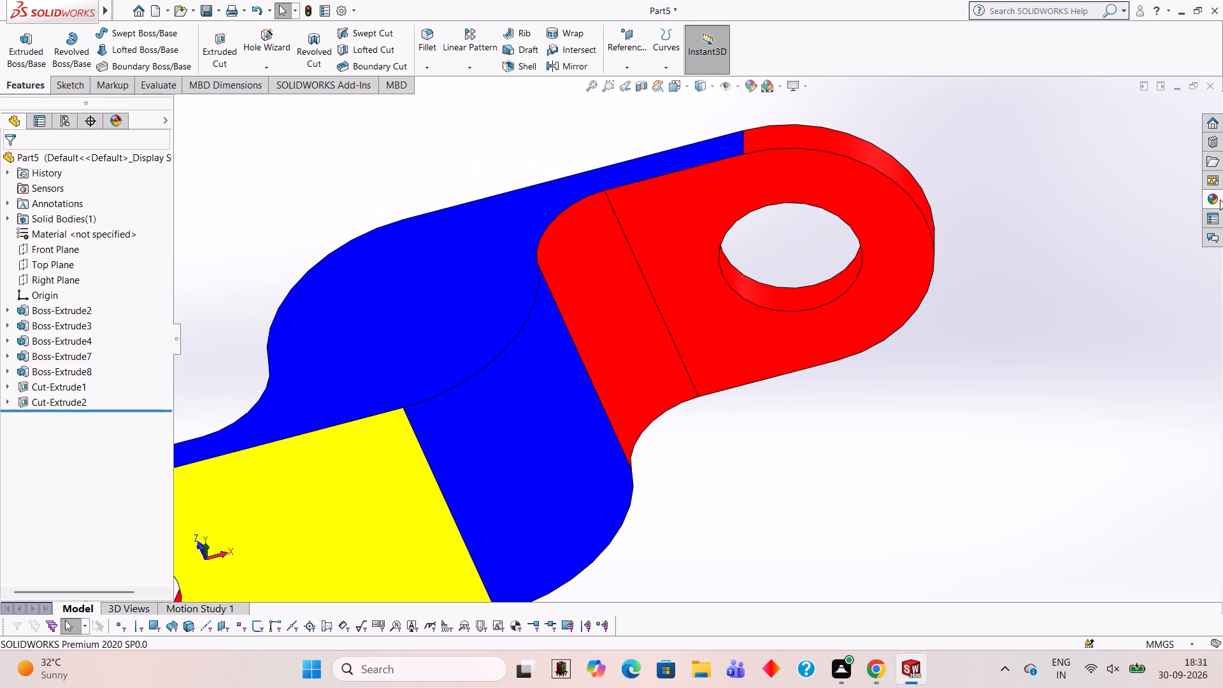
click(1219, 199)
scroll(1105, 482, down, 2)
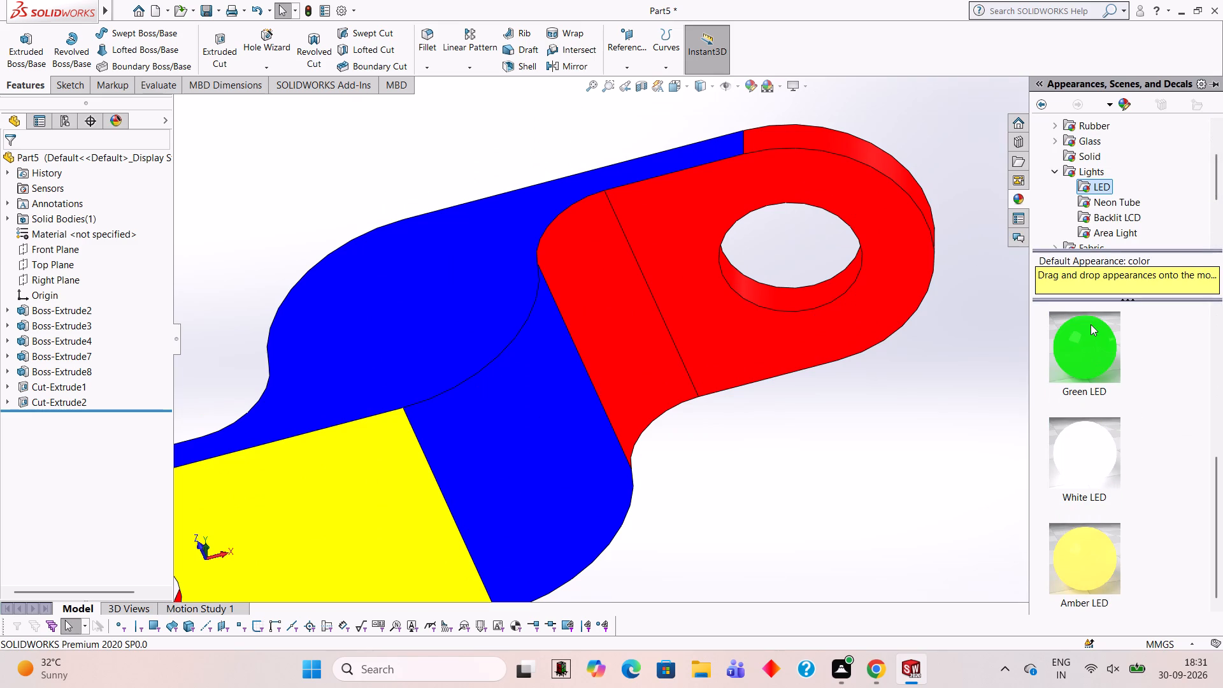
drag(1082, 343, 678, 213)
click(678, 213)
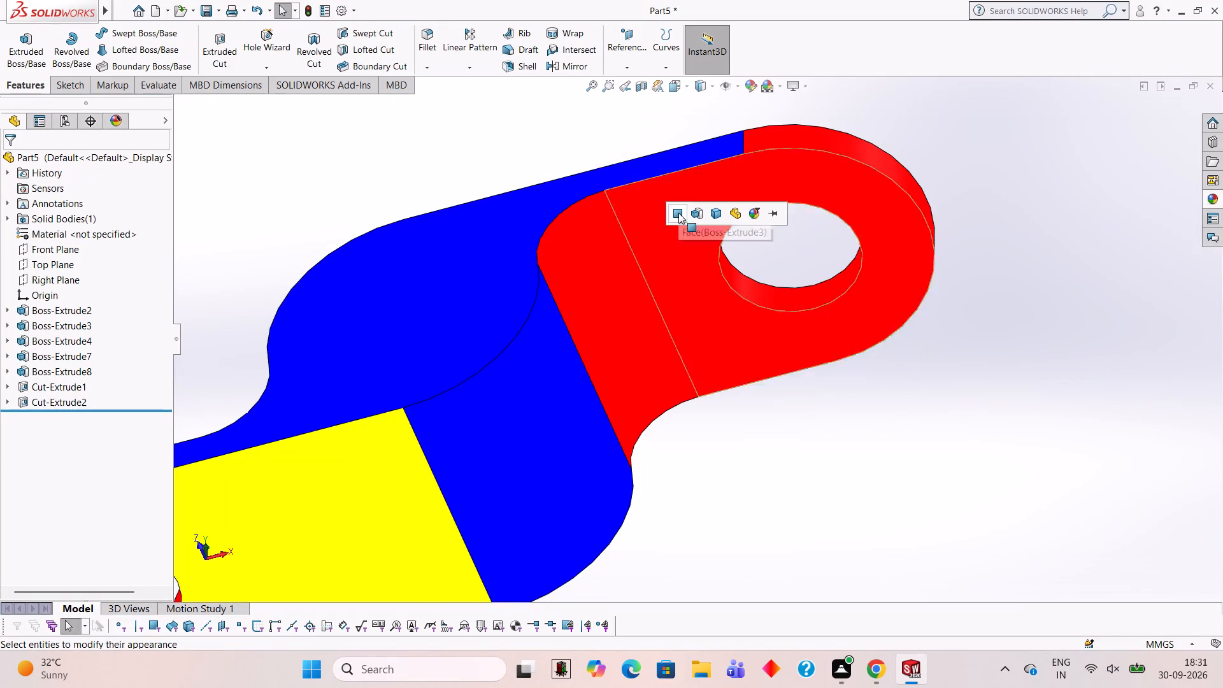
Examine the coloured faces of the whole strap from below, both sides and above.
scroll(731, 366, up, 4)
middle_drag(706, 378, 726, 473)
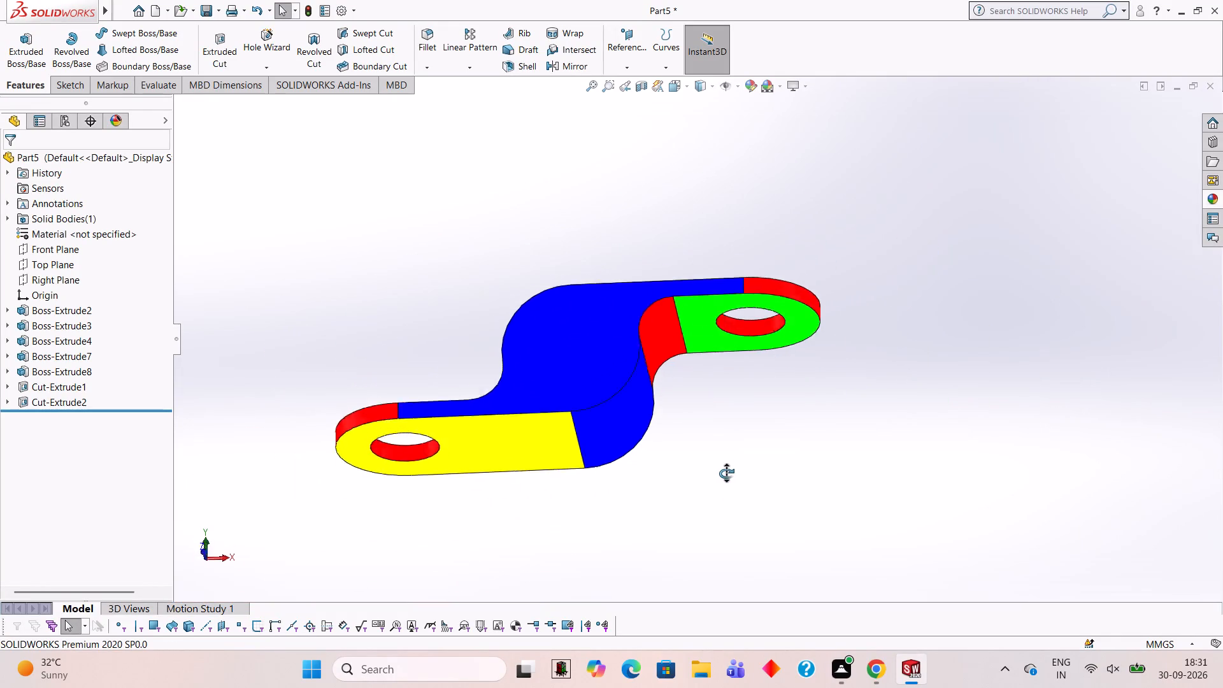
middle_drag(726, 473, 733, 517)
scroll(714, 445, up, 1)
middle_drag(709, 392, 864, 488)
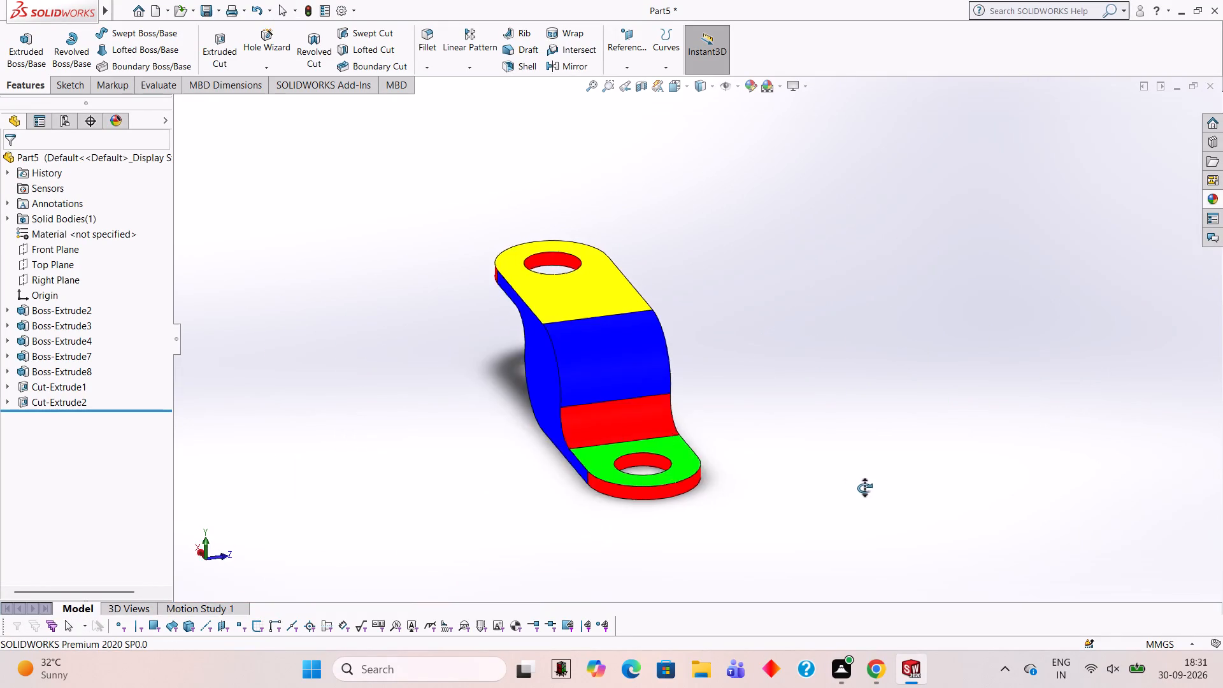
middle_drag(864, 488, 938, 499)
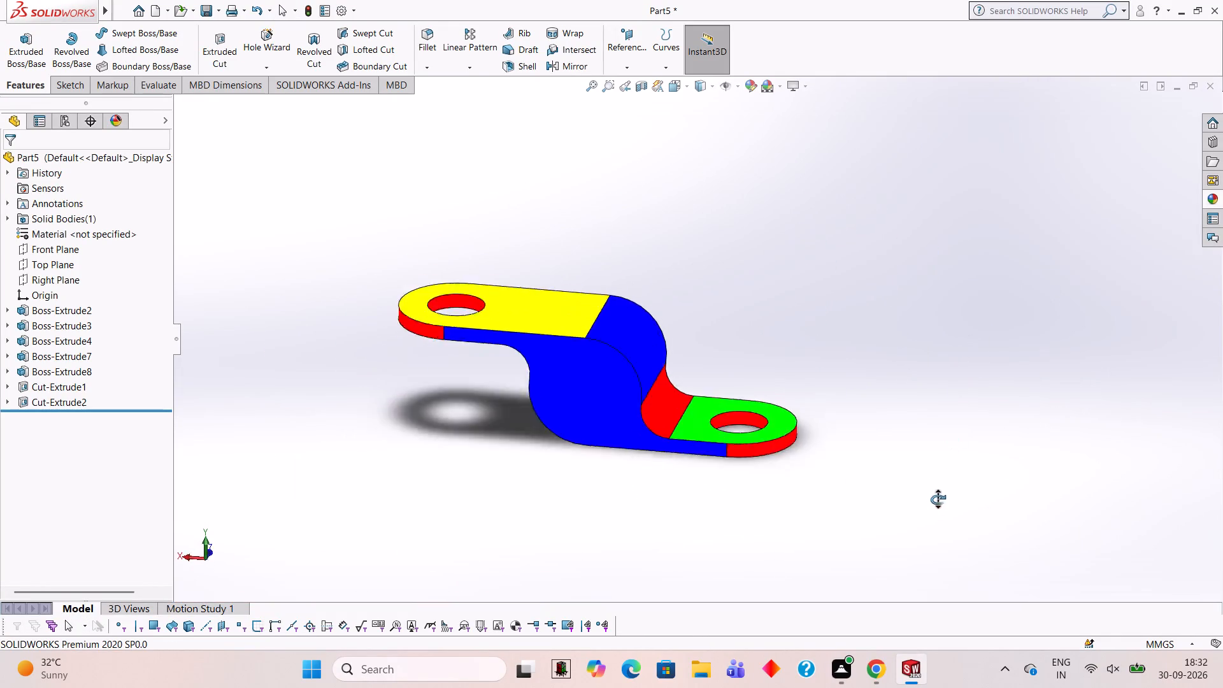
middle_drag(938, 499, 713, 456)
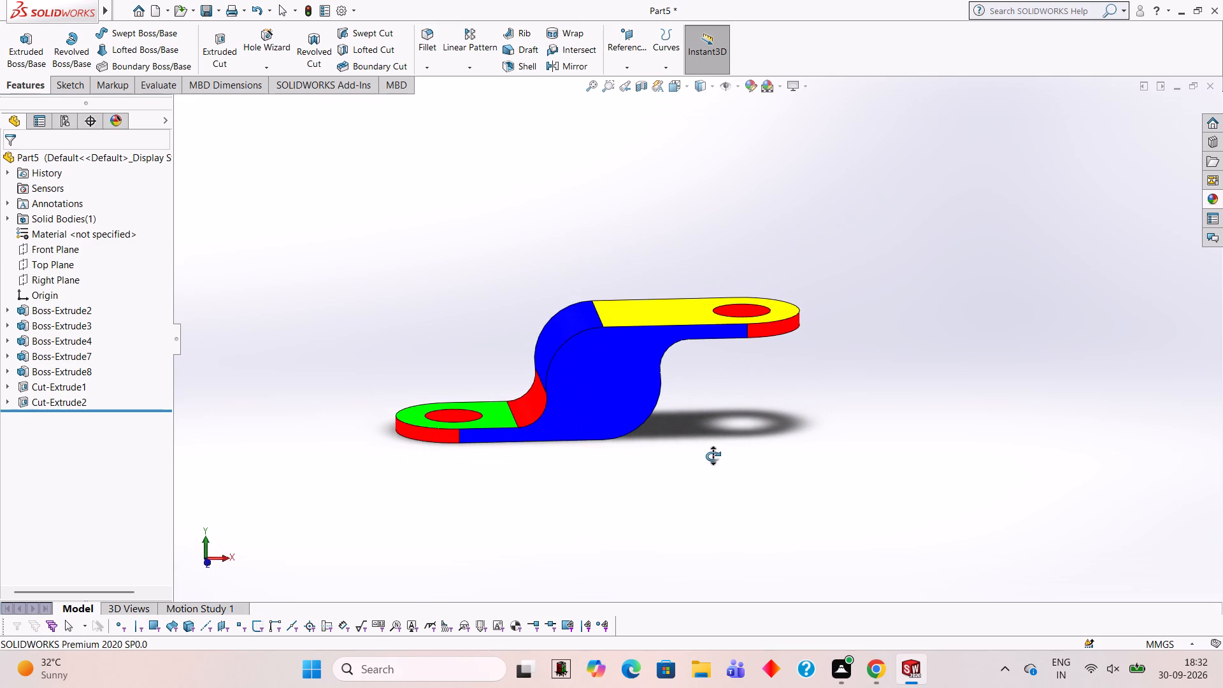
middle_drag(713, 456, 723, 462)
Sketch a 10 mm diameter circle centred on the origin on the front side face of the centre cylinder.
click(603, 378)
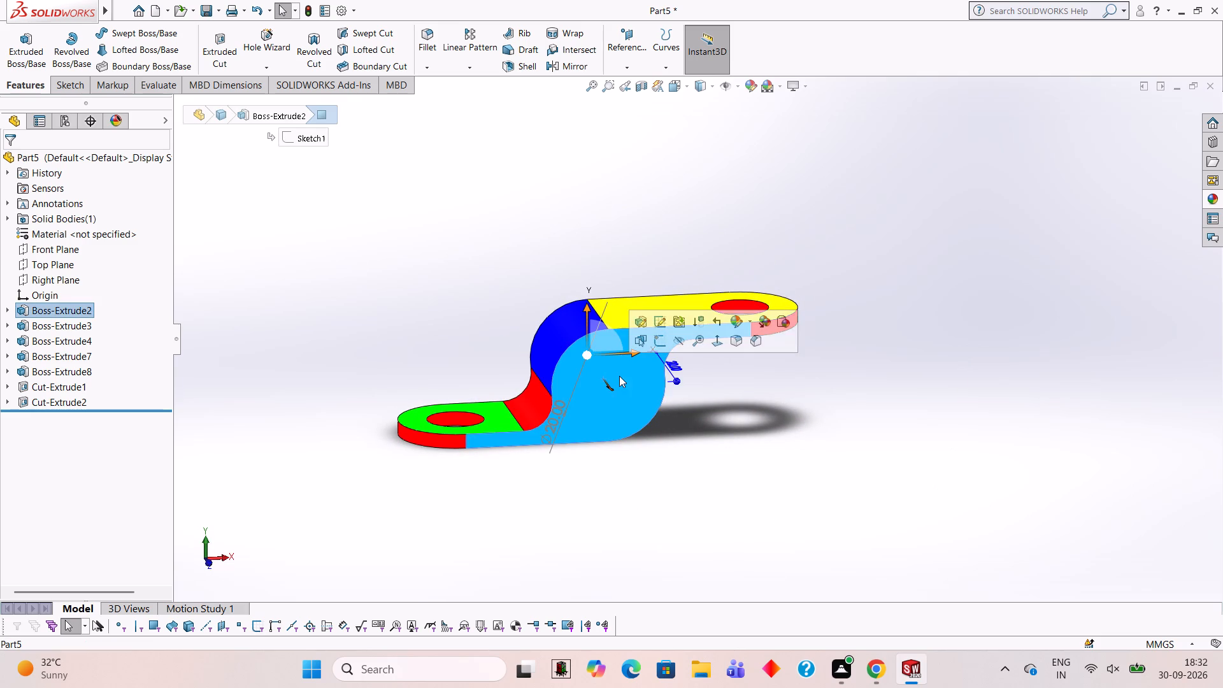
click(657, 343)
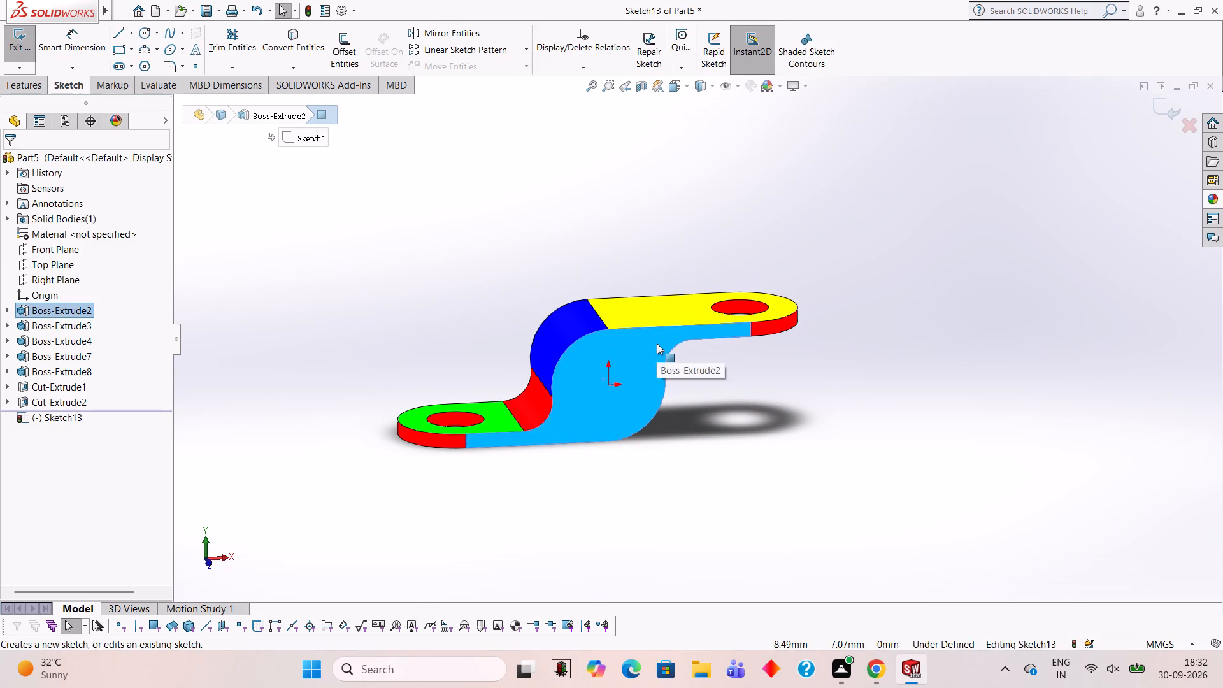
key(ctrl+8)
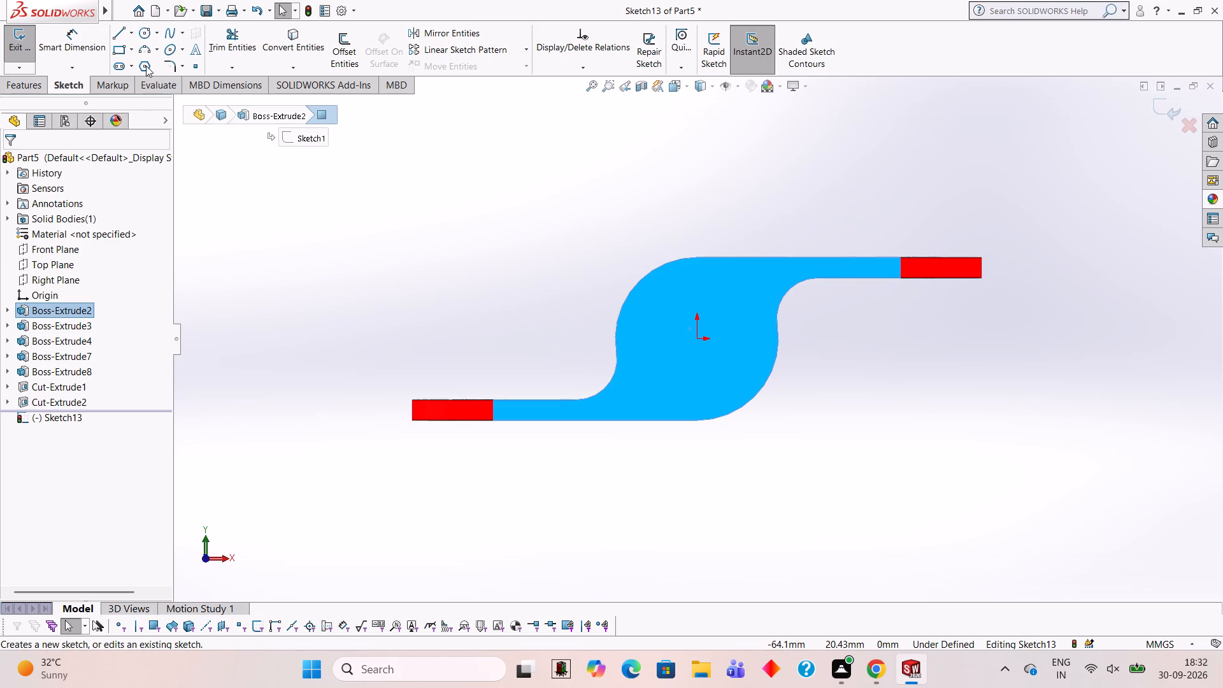
click(143, 36)
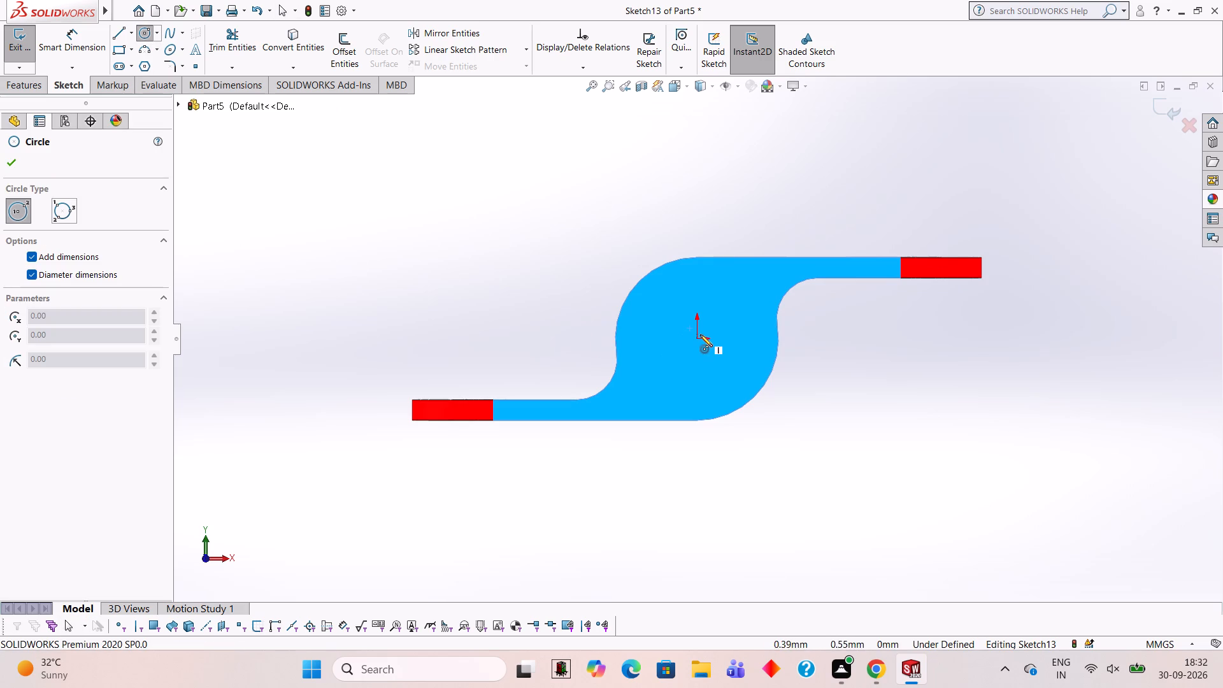
click(696, 338)
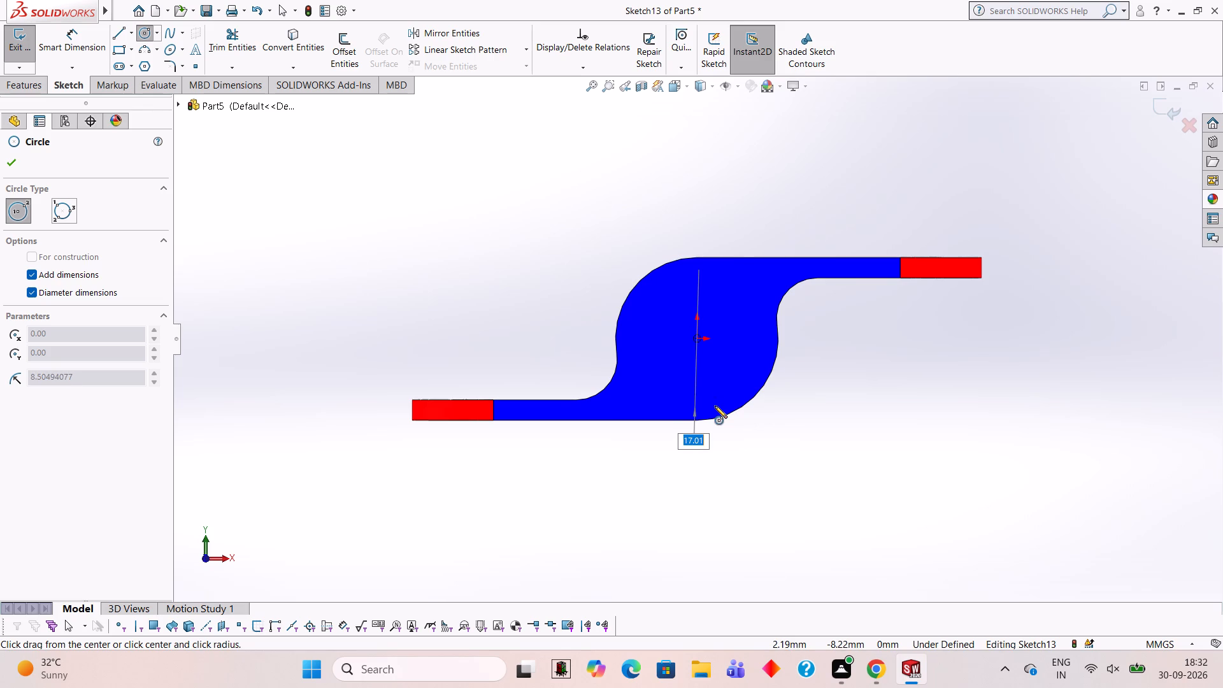
text(10)
key(Return)
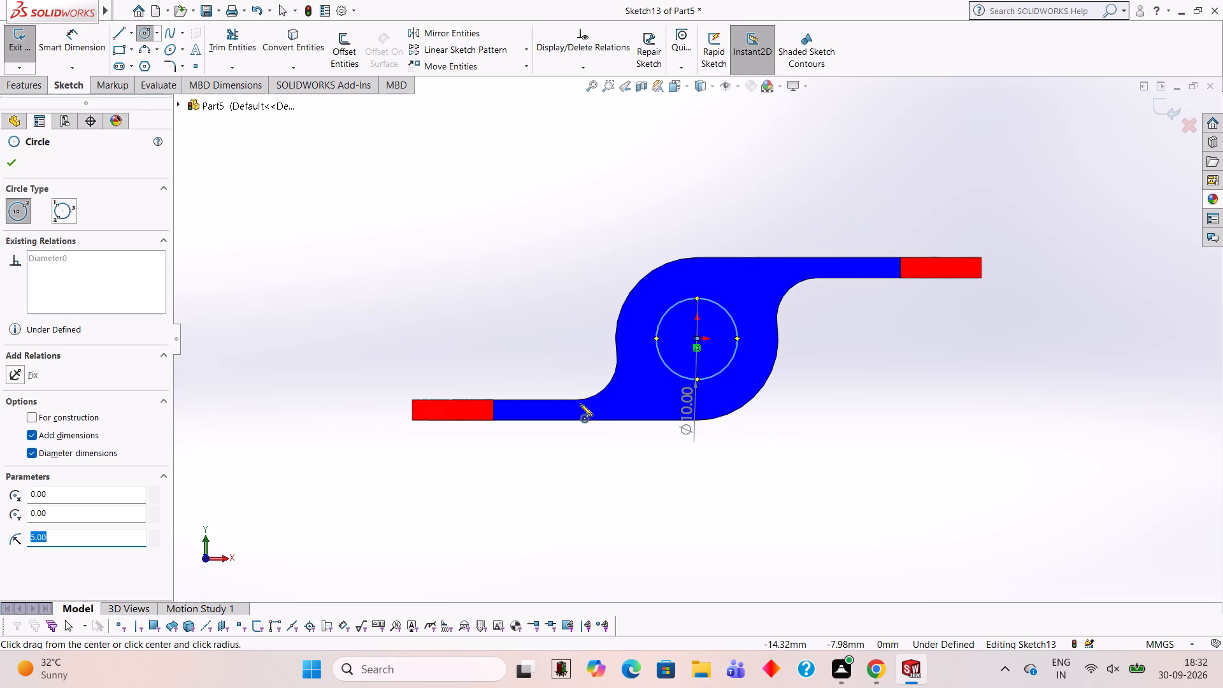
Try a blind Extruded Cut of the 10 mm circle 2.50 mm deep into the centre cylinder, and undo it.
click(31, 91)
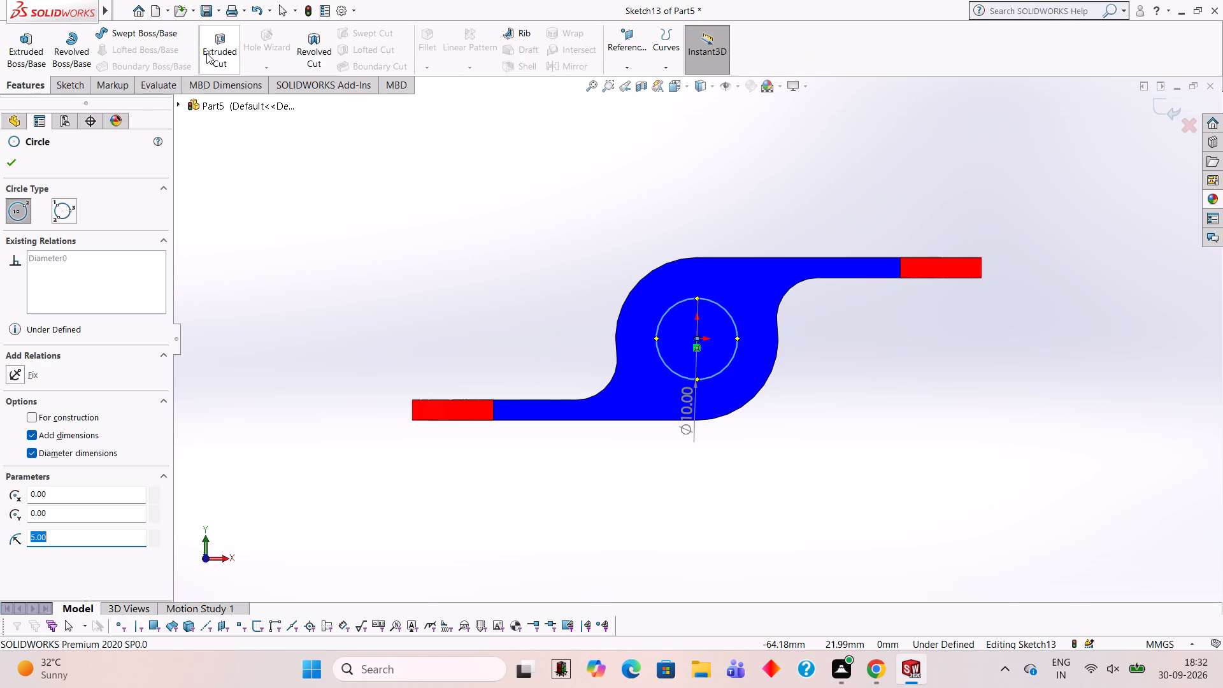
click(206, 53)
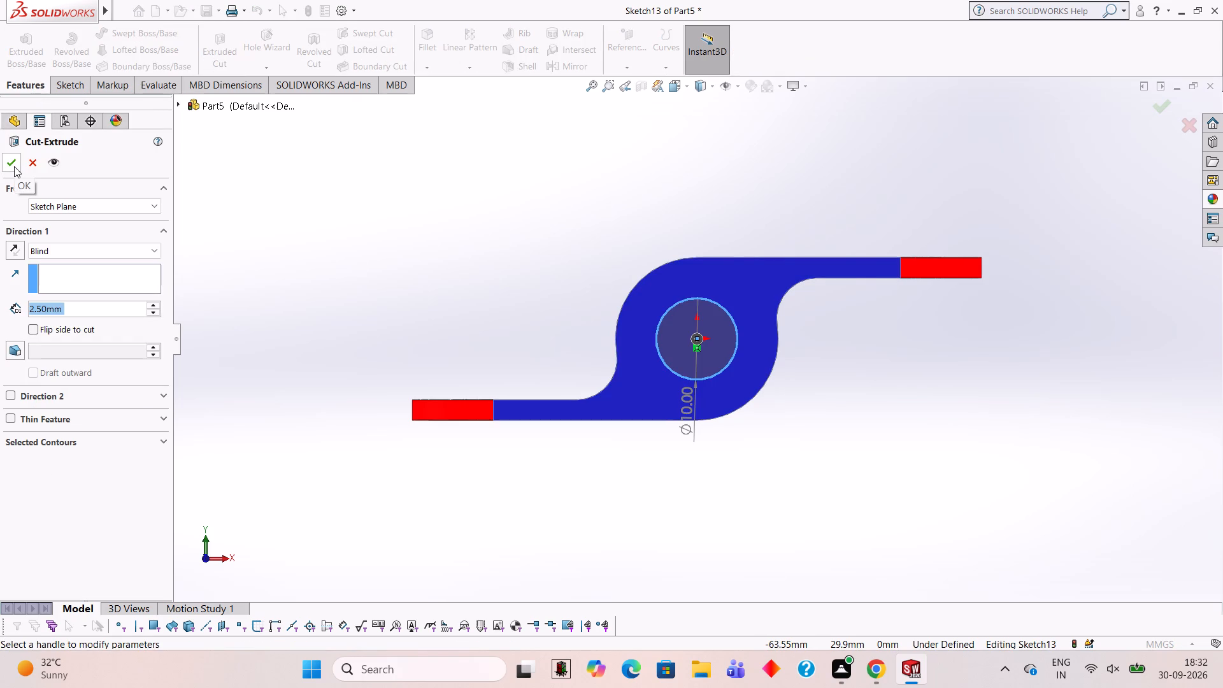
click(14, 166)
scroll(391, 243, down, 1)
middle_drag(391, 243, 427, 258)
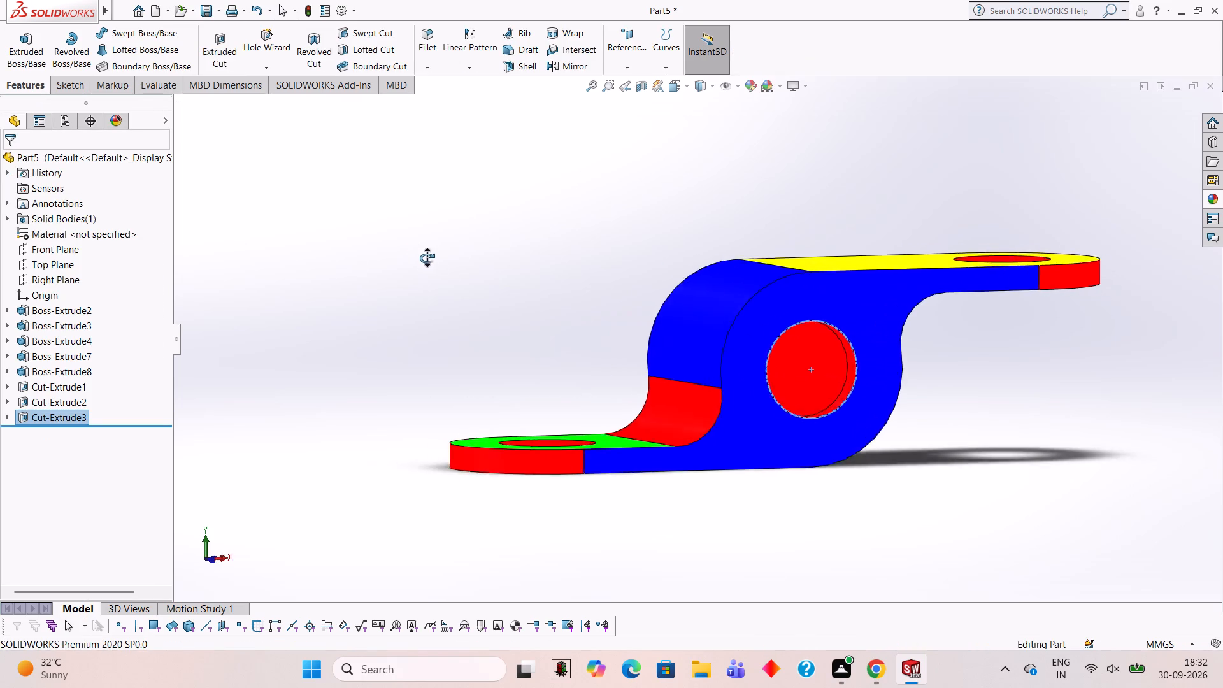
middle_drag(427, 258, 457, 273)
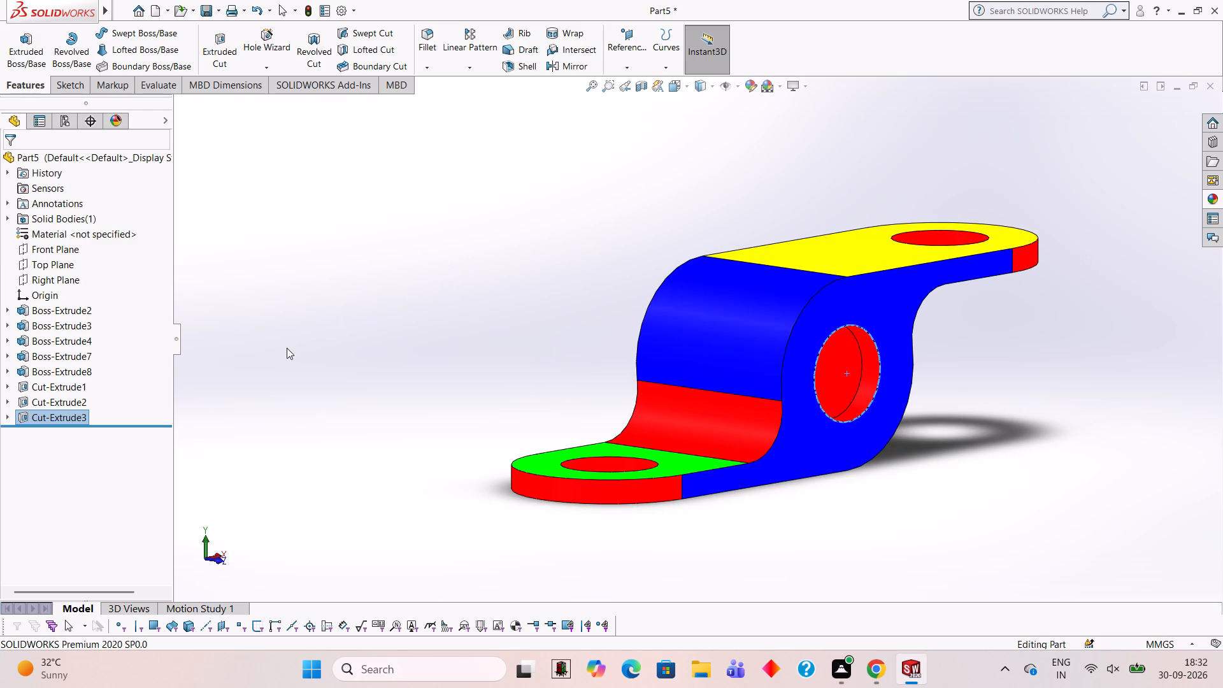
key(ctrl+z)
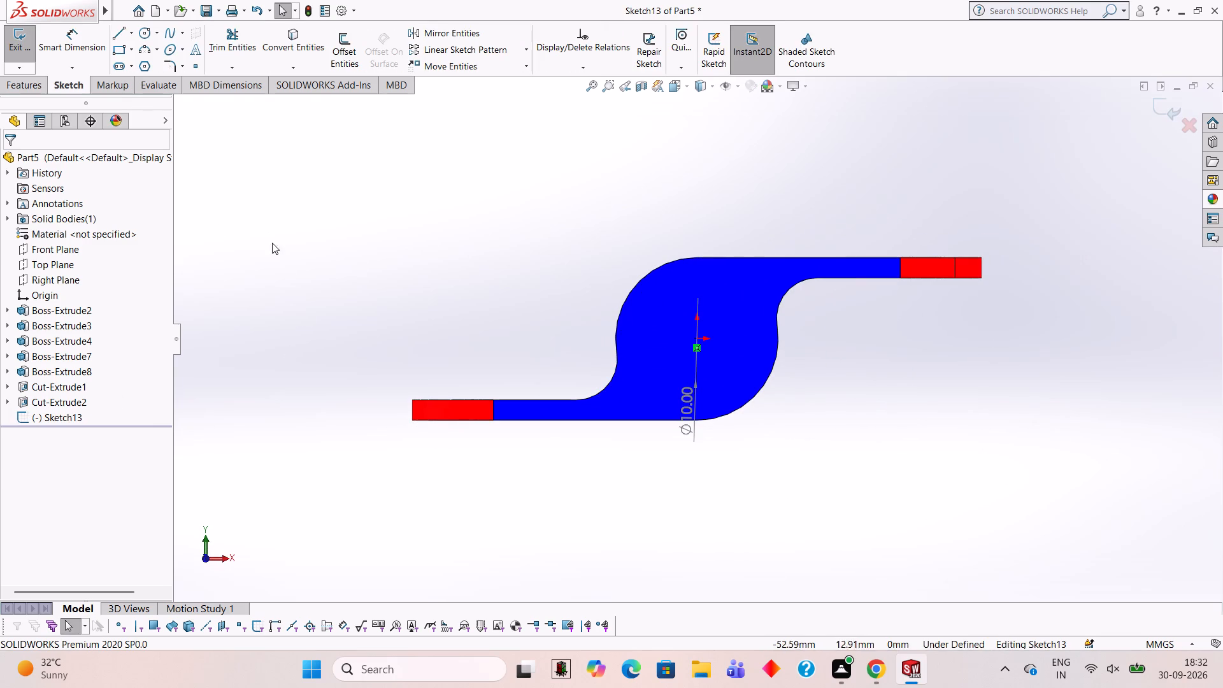
Cut the 10 mm circle through the centre cylinder with a blind Extruded Cut 20 mm deep.
click(28, 91)
click(215, 62)
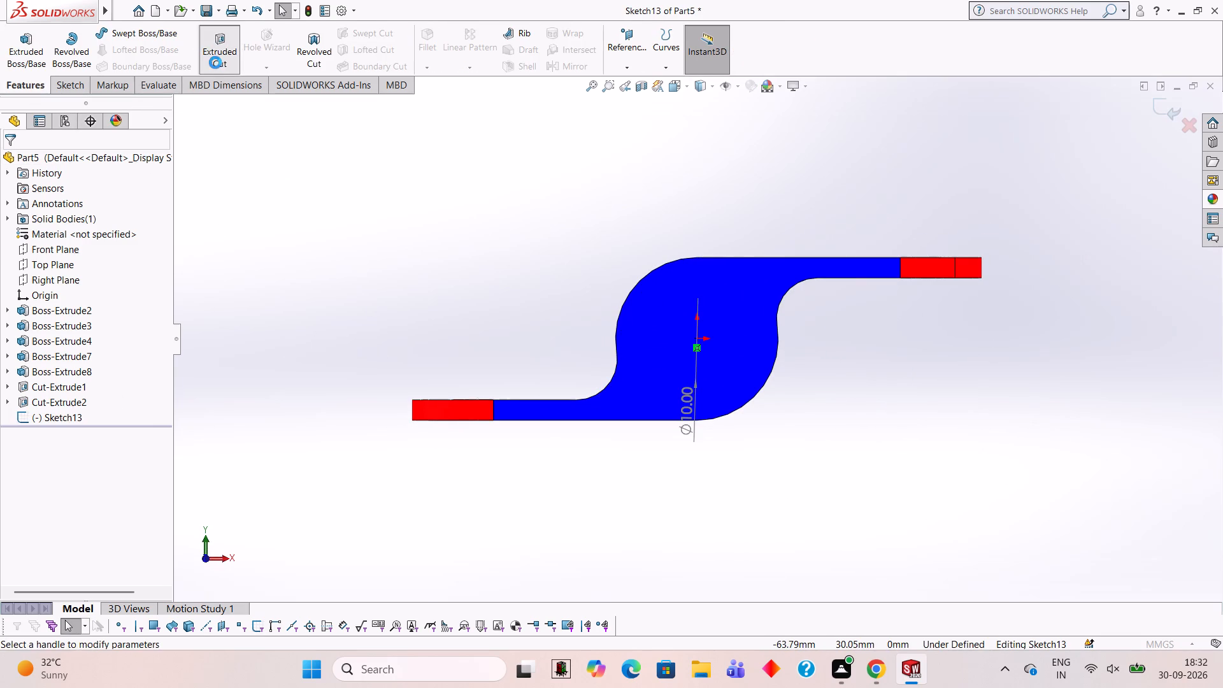
text(20)
key(Return)
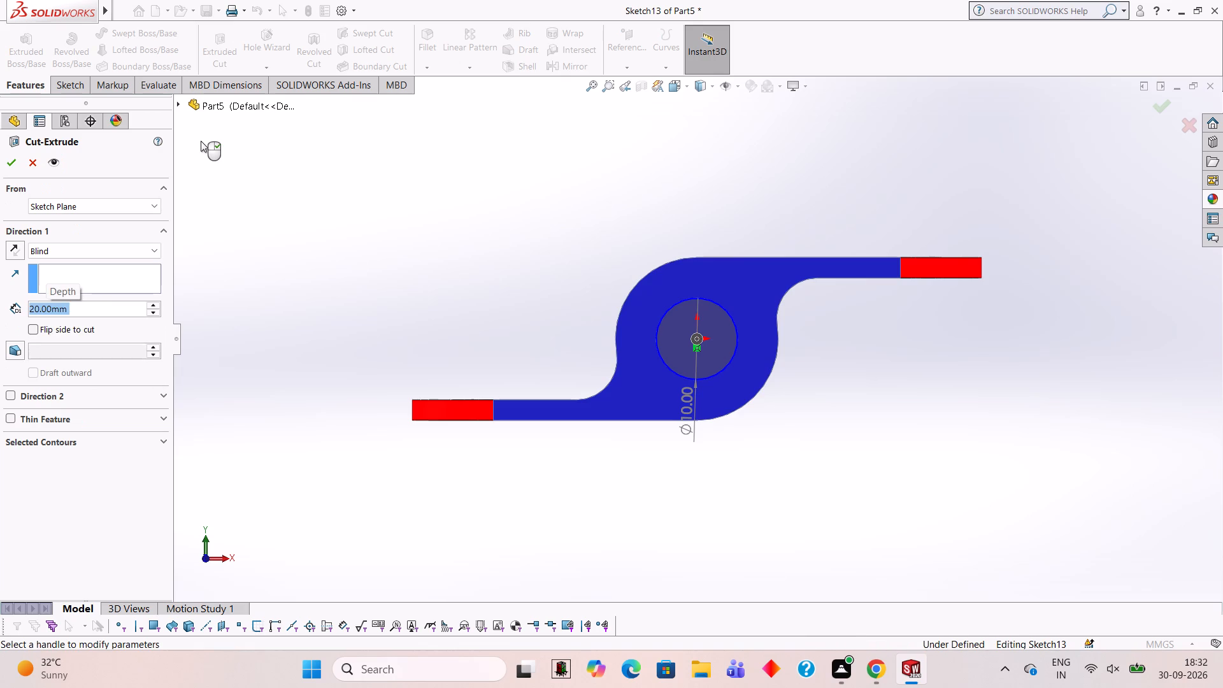
click(14, 164)
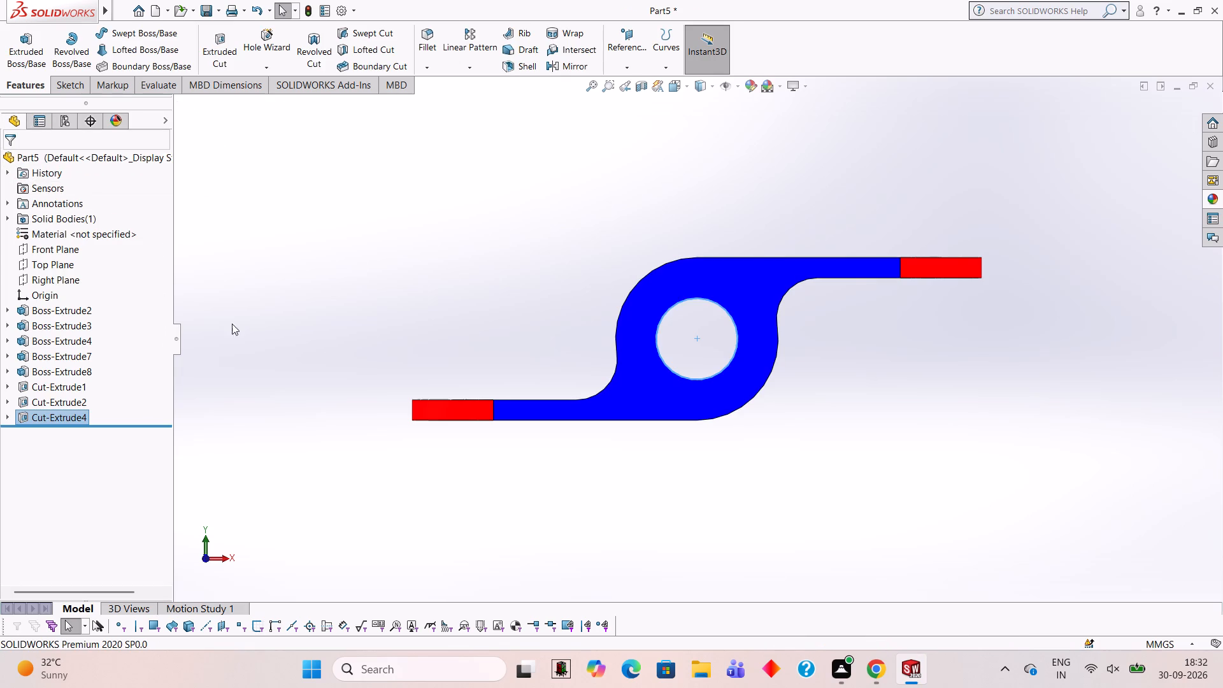
click(336, 342)
Examine the strap with its centre bore from the front, end, rear and underside.
scroll(476, 248, up, 2)
middle_drag(478, 248, 492, 340)
middle_drag(826, 442, 845, 447)
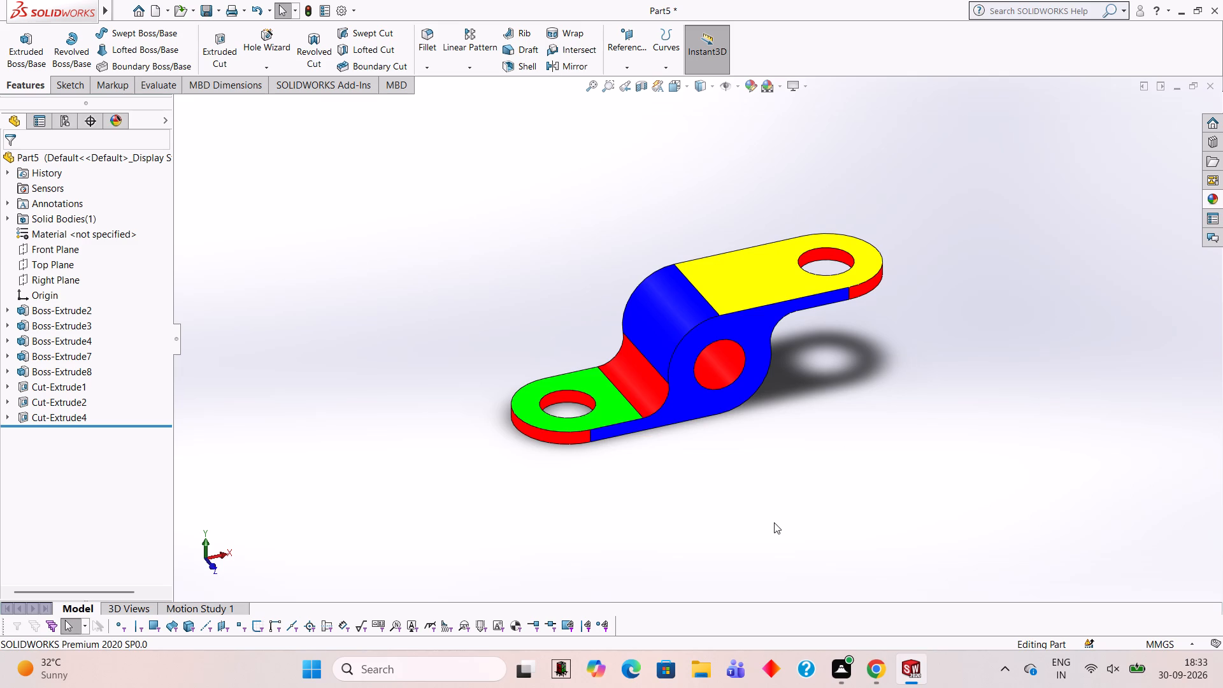
middle_drag(785, 457, 776, 382)
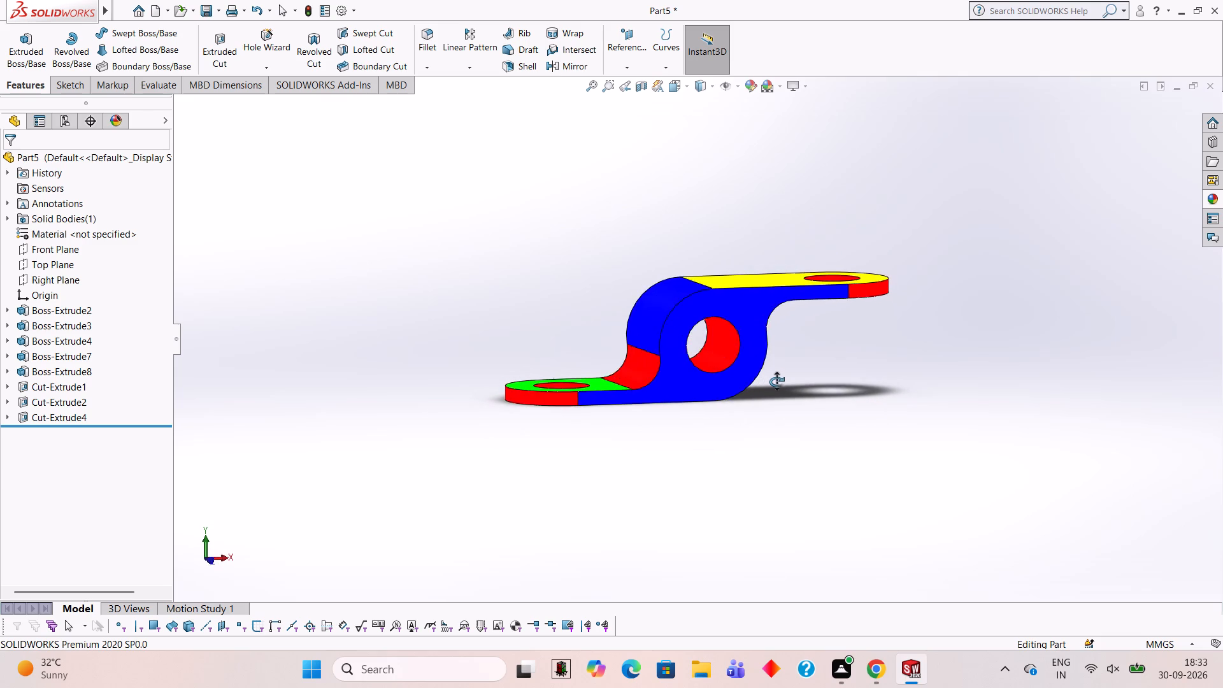
middle_drag(776, 382, 791, 416)
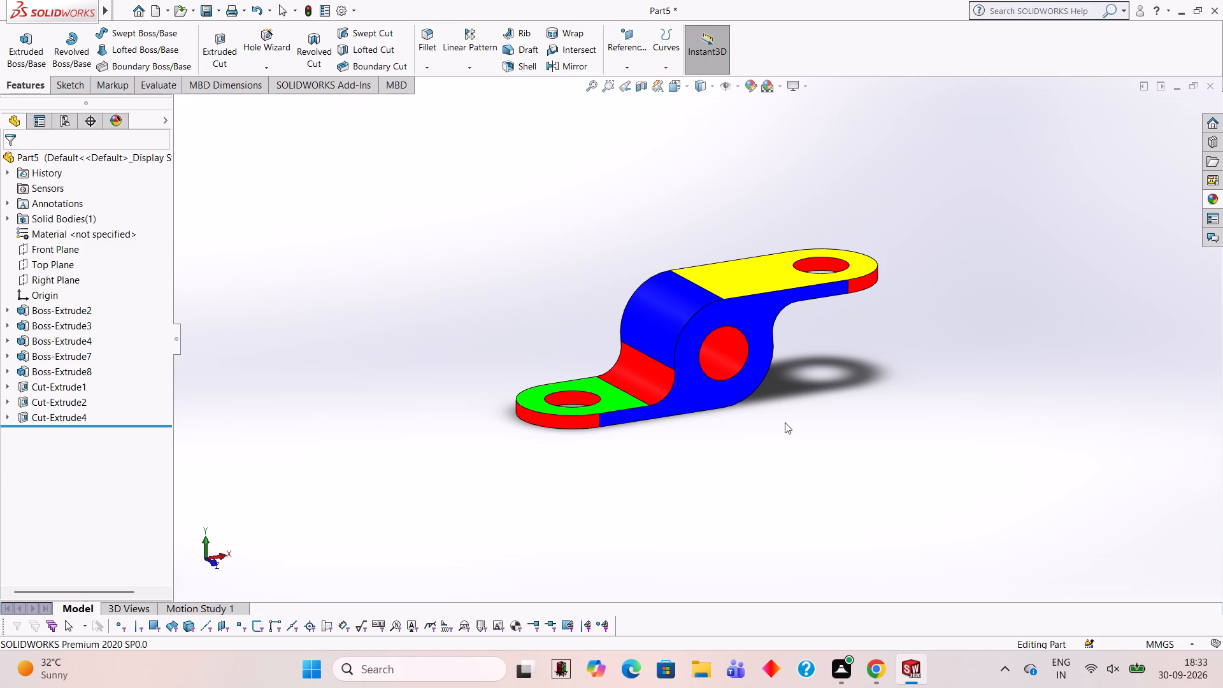
middle_drag(854, 361, 834, 355)
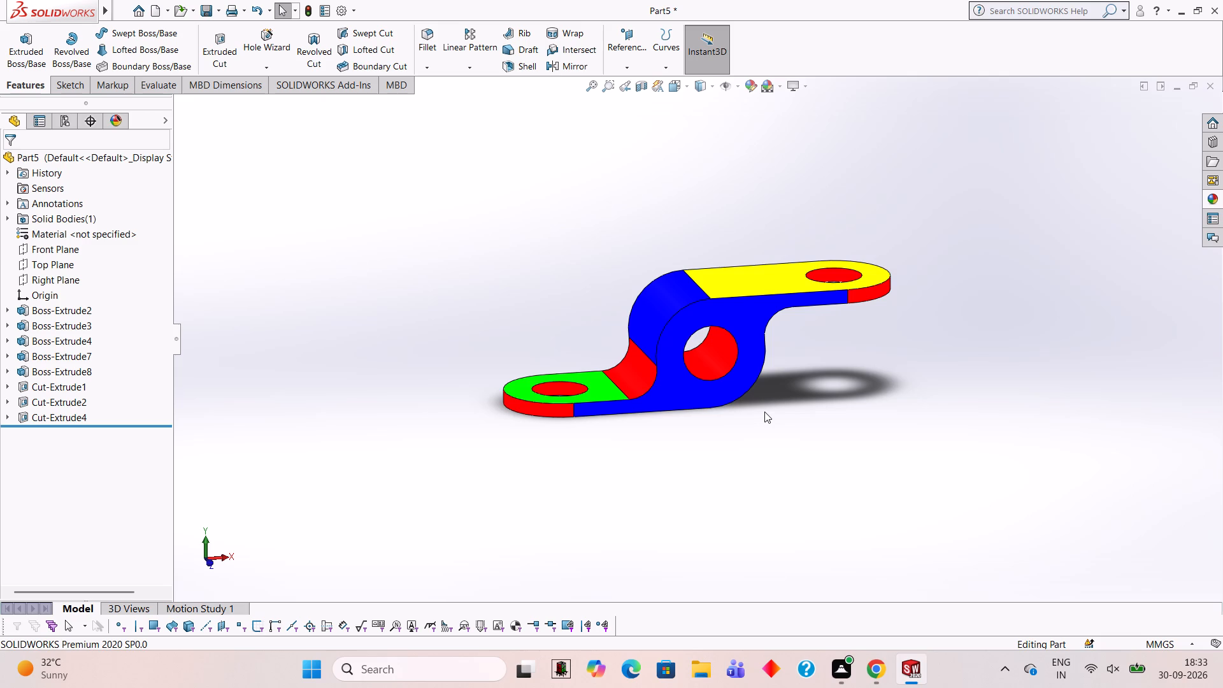
scroll(881, 435, up, 1)
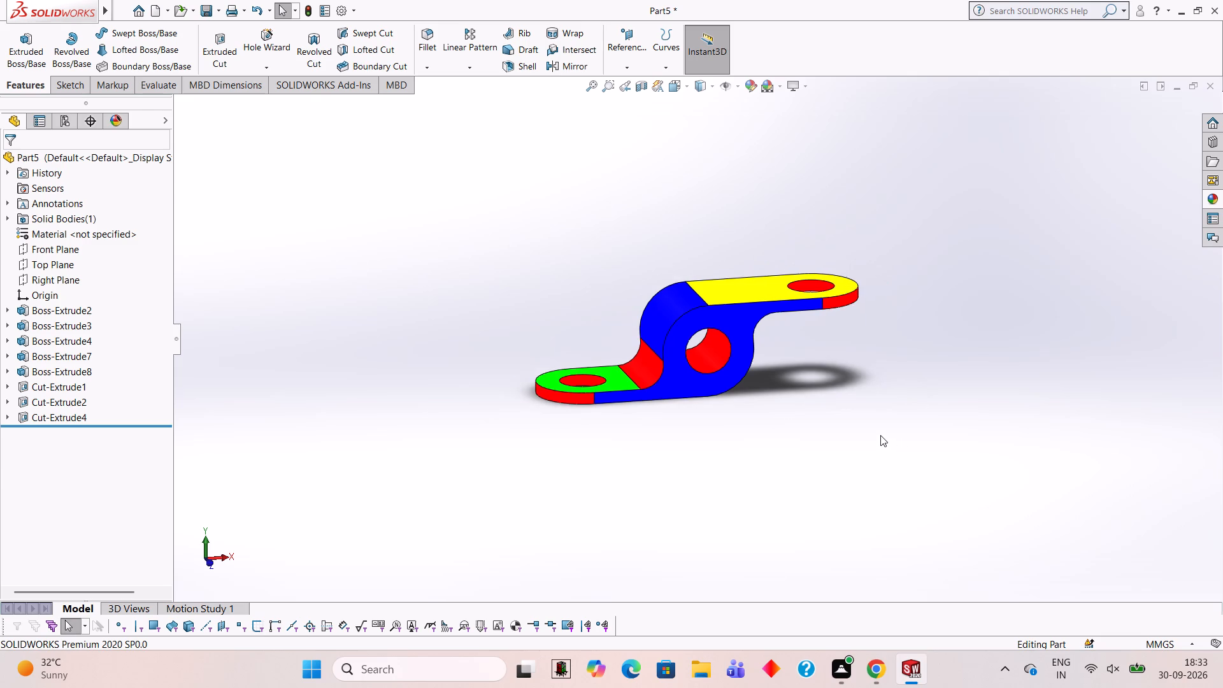
middle_drag(880, 435, 863, 400)
scroll(813, 389, down, 1)
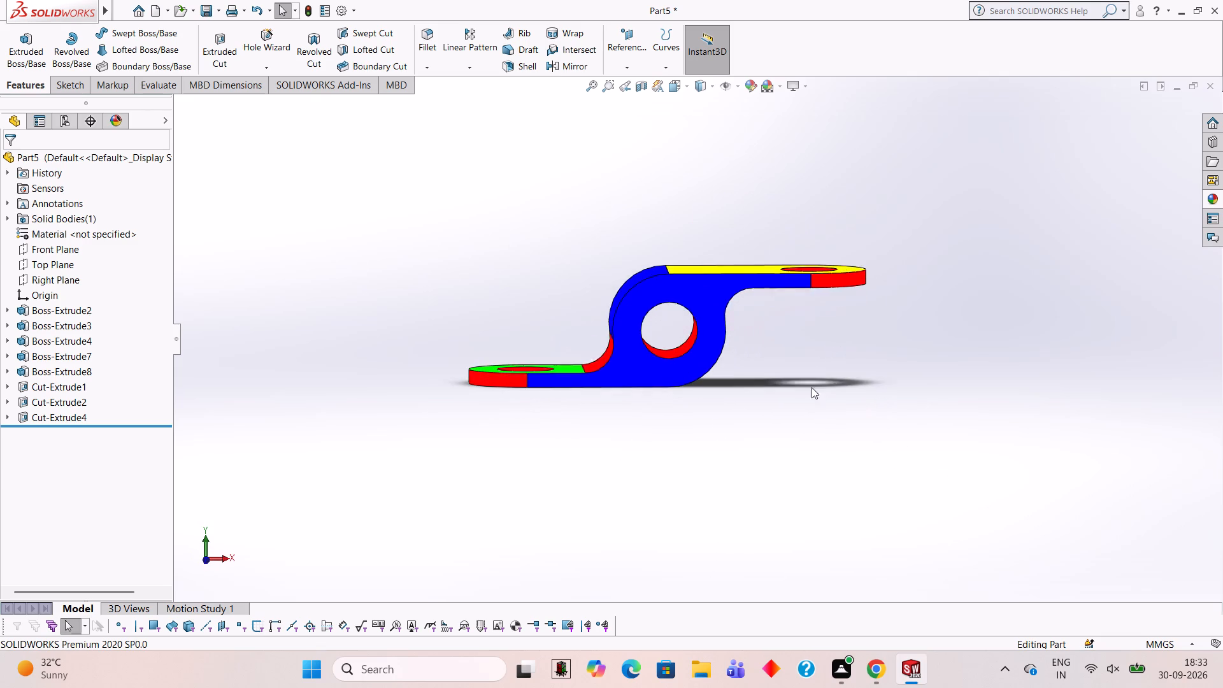
scroll(812, 387, down, 1)
scroll(568, 264, down, 4)
scroll(568, 264, up, 2)
scroll(645, 349, up, 3)
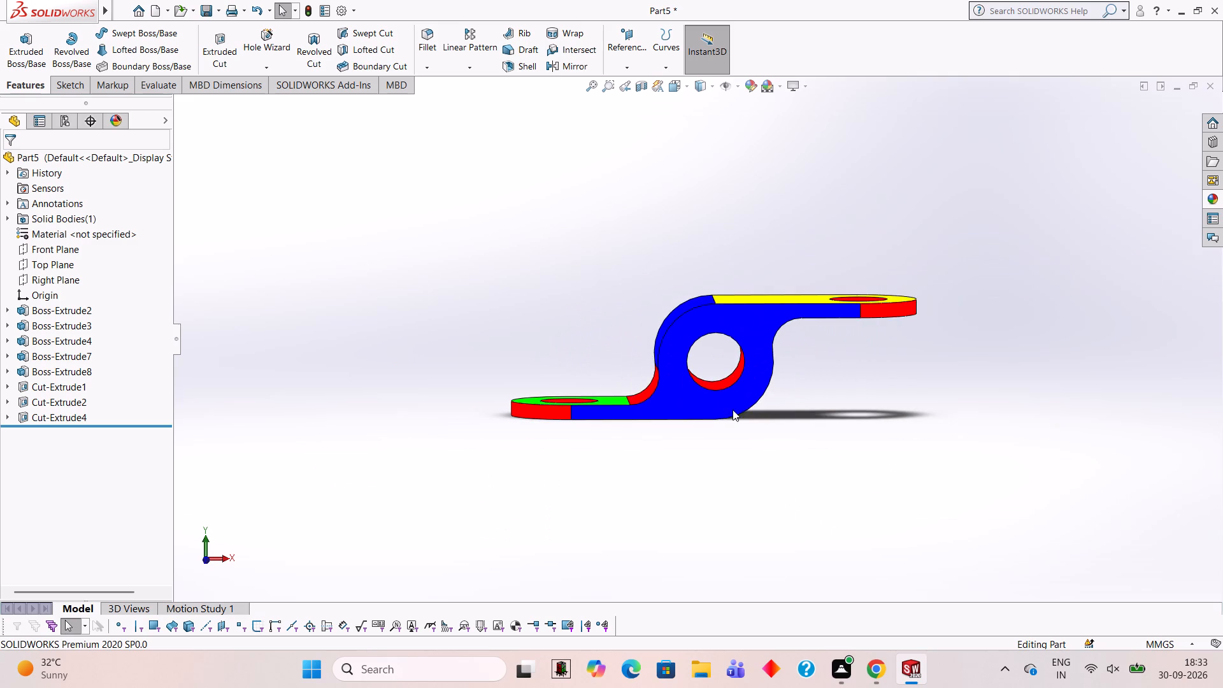
middle_drag(819, 362, 961, 453)
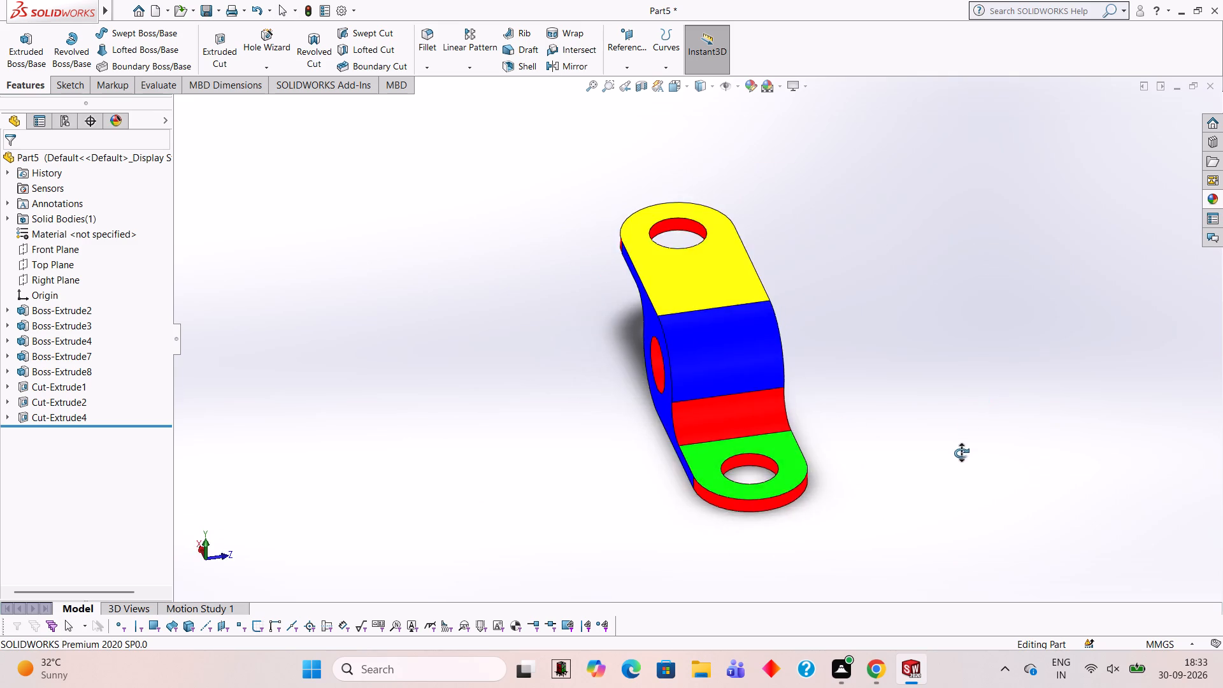
middle_drag(961, 453, 1012, 239)
middle_drag(862, 531, 921, 561)
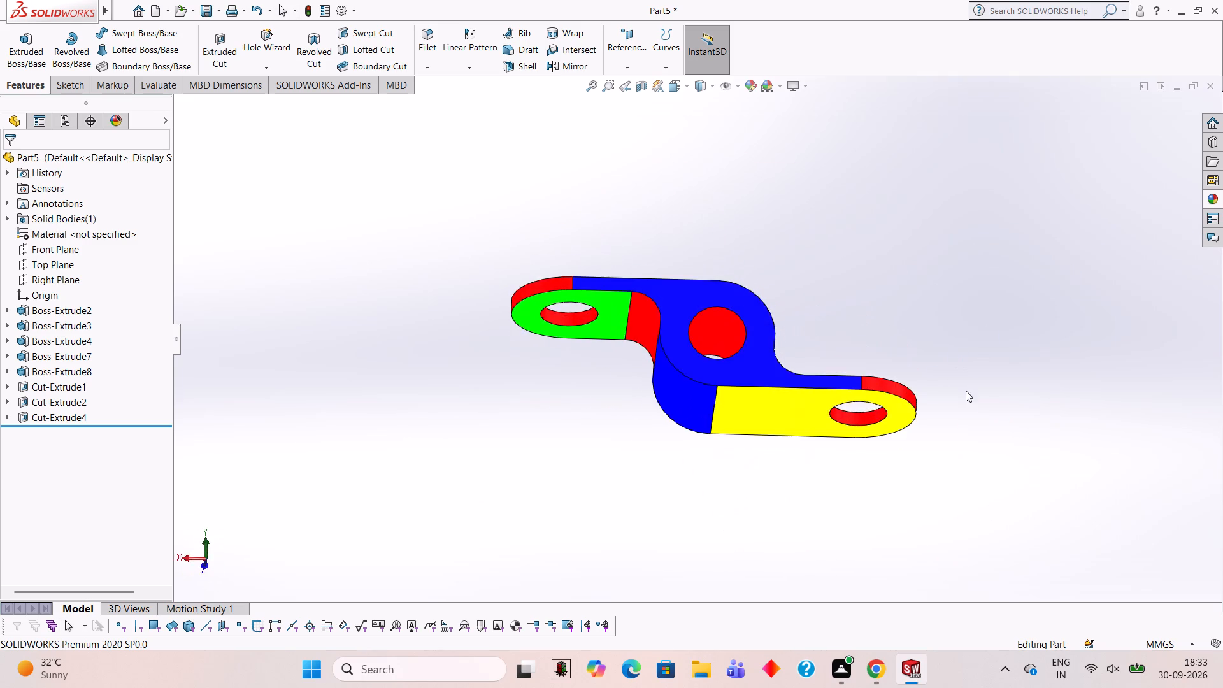
middle_drag(969, 340, 706, 516)
middle_drag(805, 504, 810, 467)
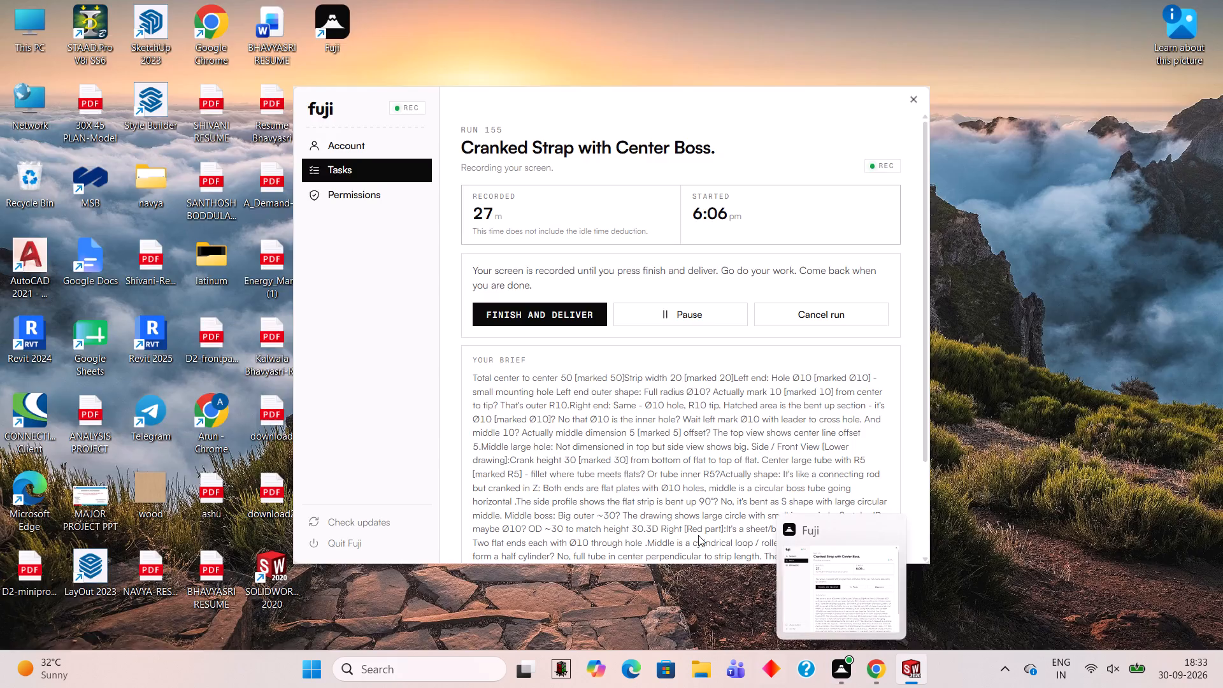
middle_drag(886, 492, 903, 450)
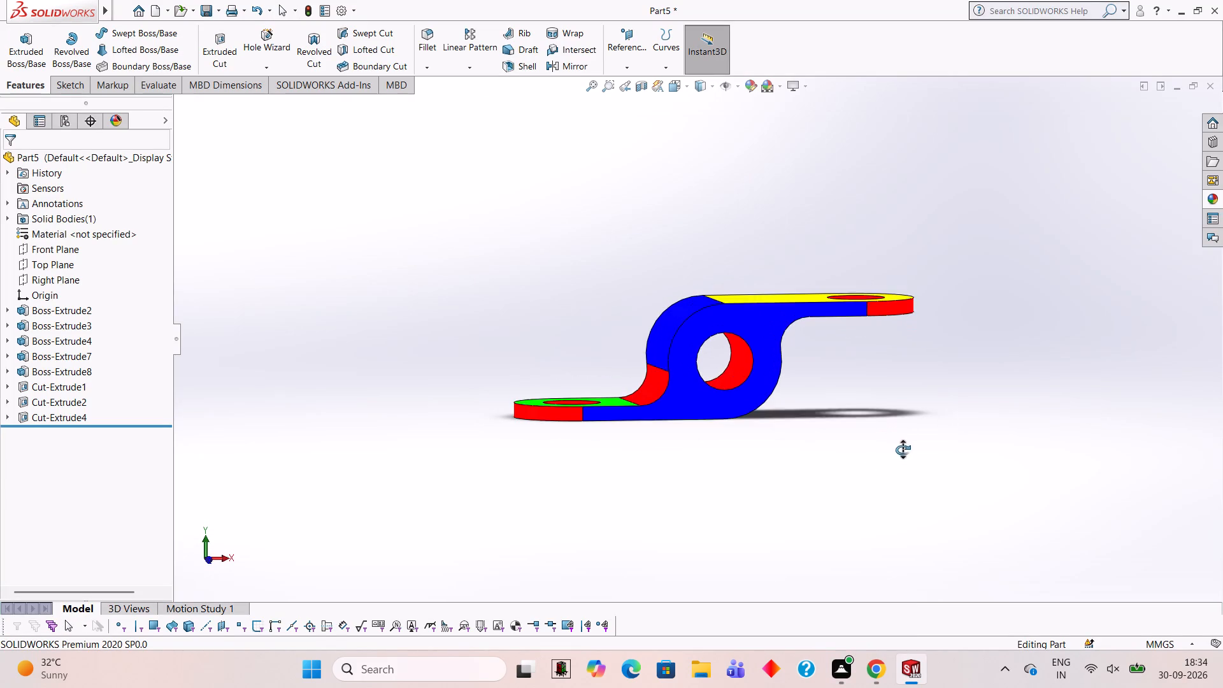
middle_drag(903, 450, 903, 451)
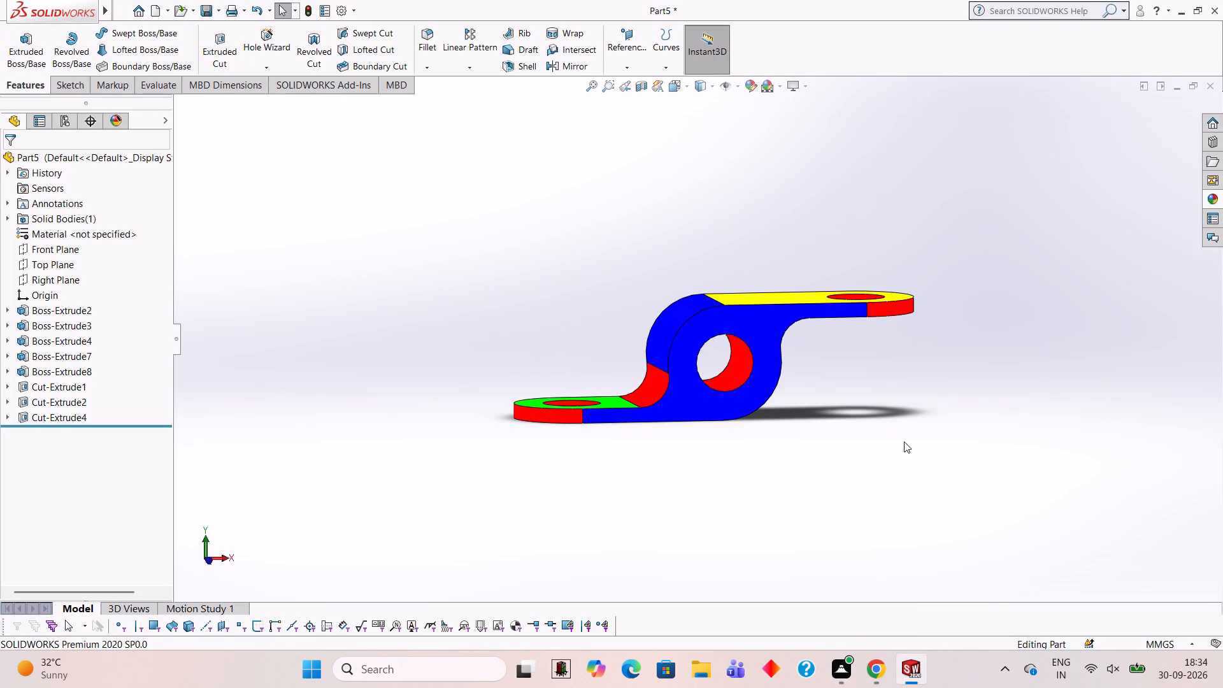
middle_drag(908, 412, 908, 454)
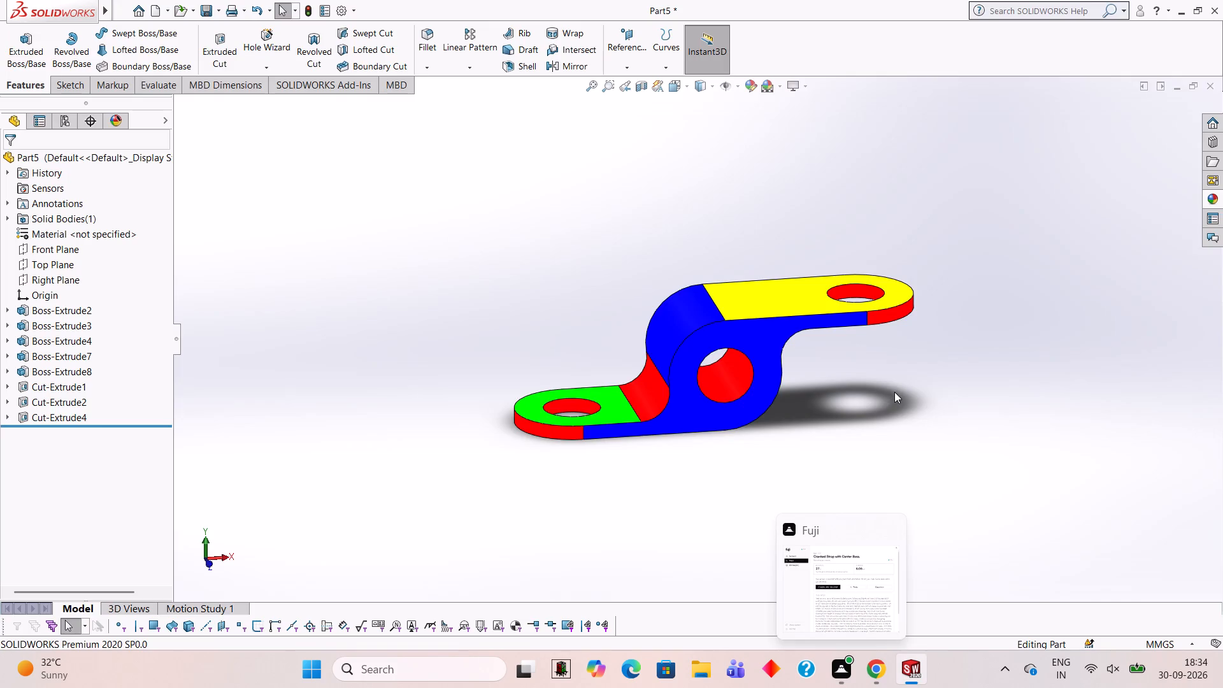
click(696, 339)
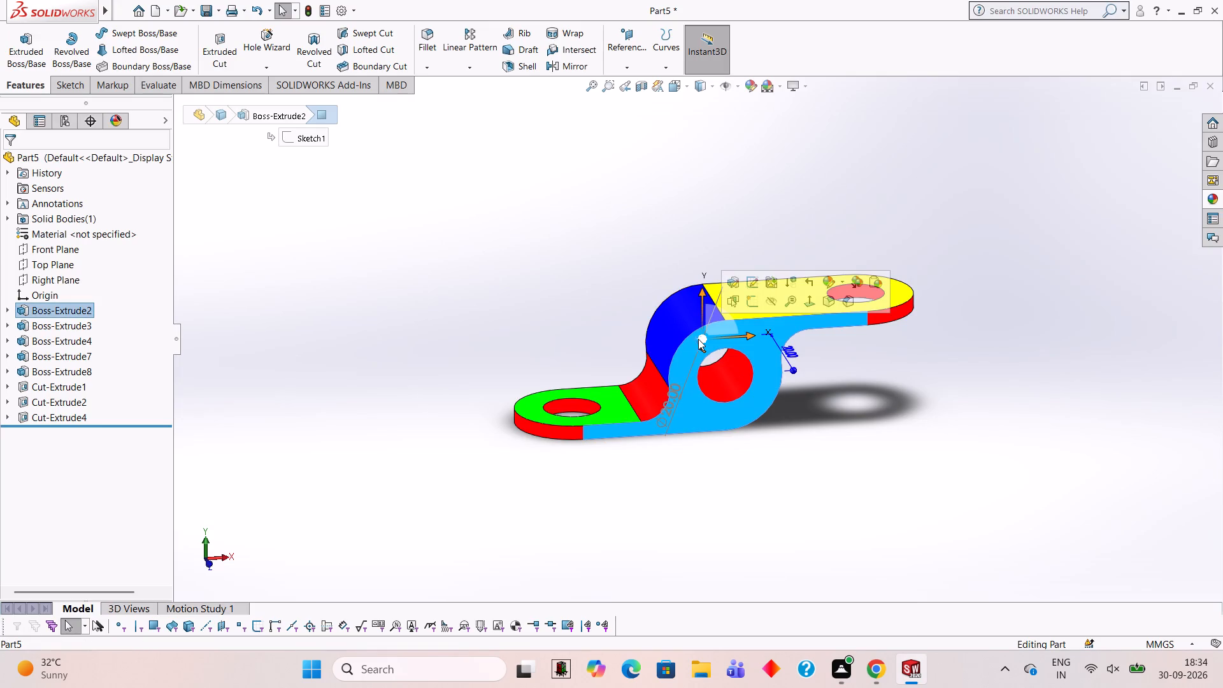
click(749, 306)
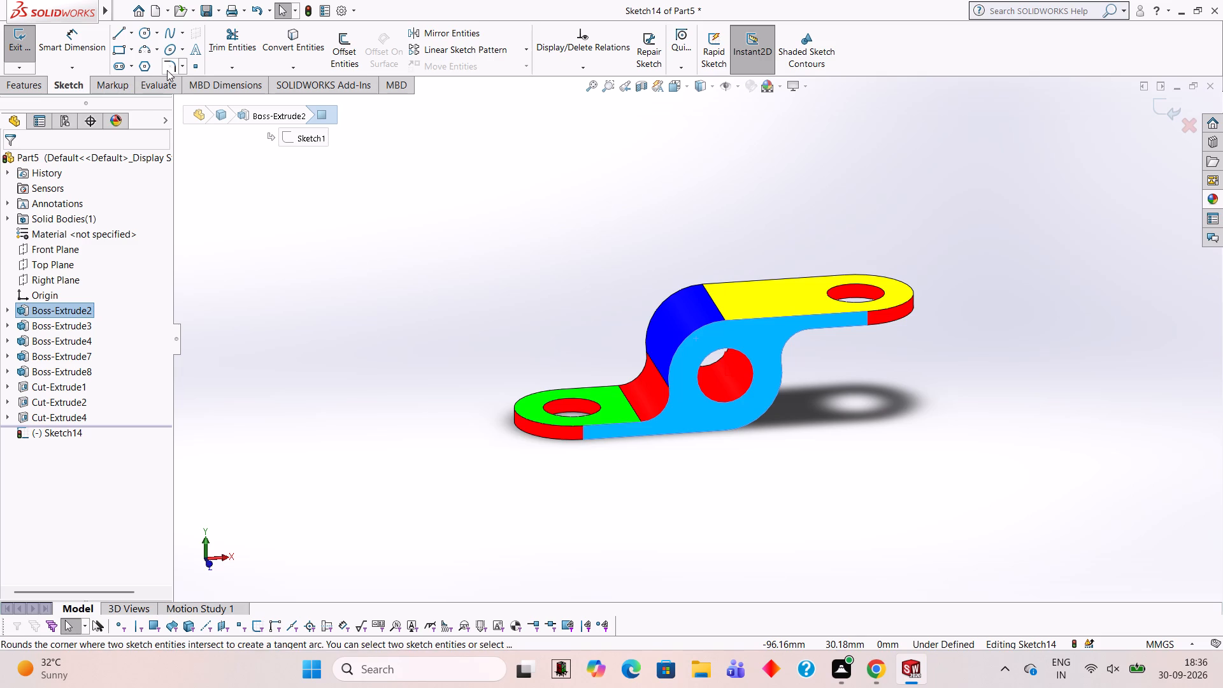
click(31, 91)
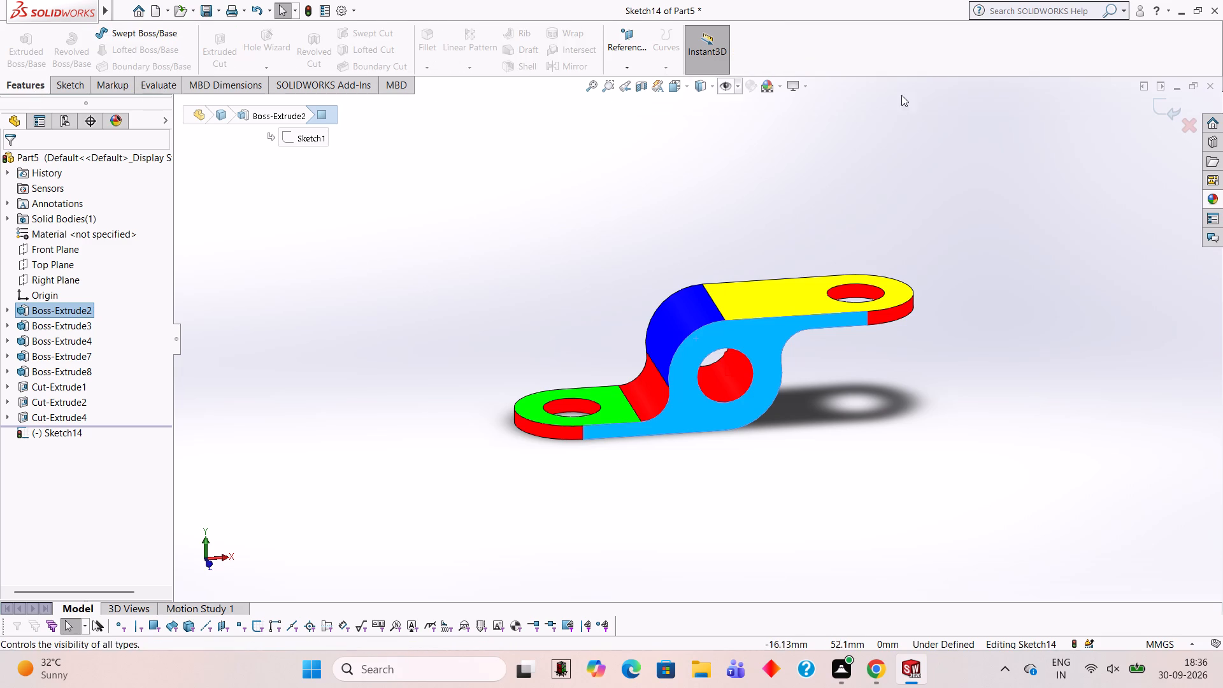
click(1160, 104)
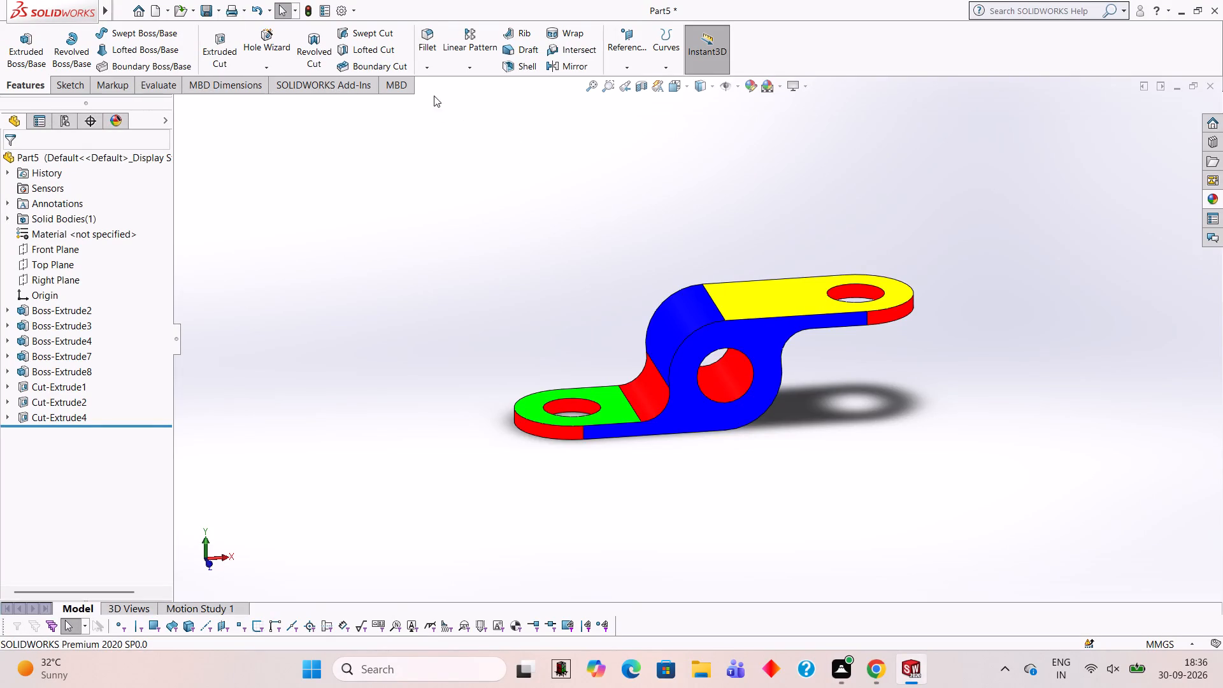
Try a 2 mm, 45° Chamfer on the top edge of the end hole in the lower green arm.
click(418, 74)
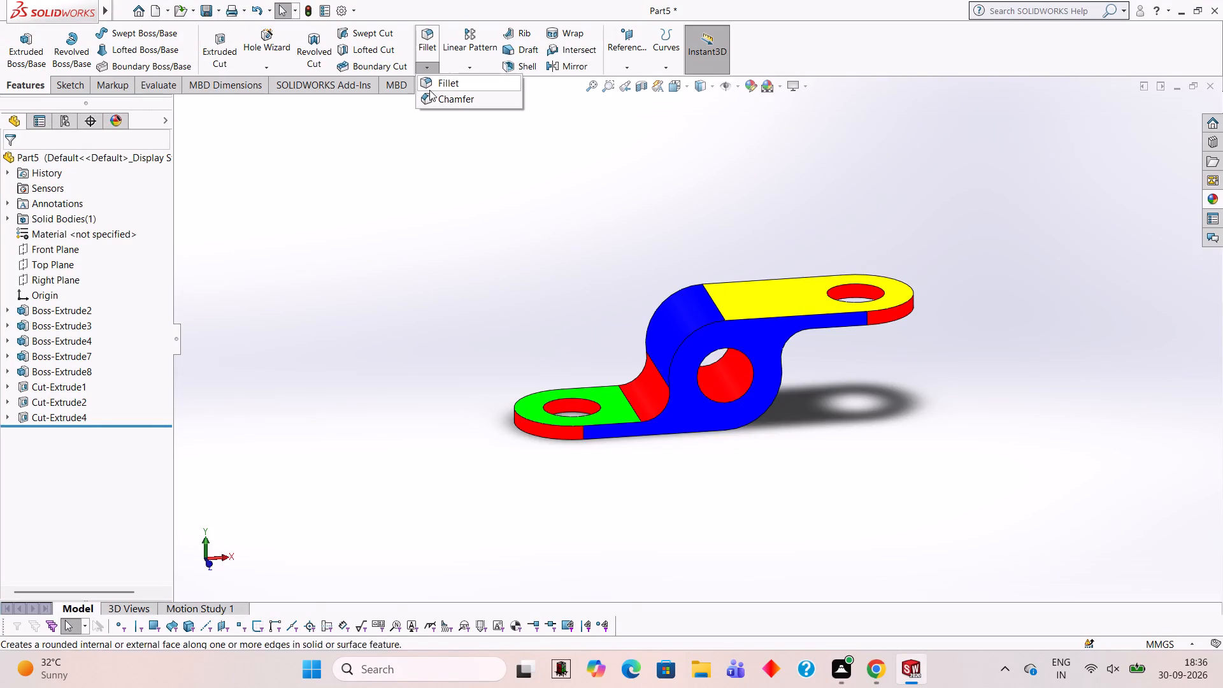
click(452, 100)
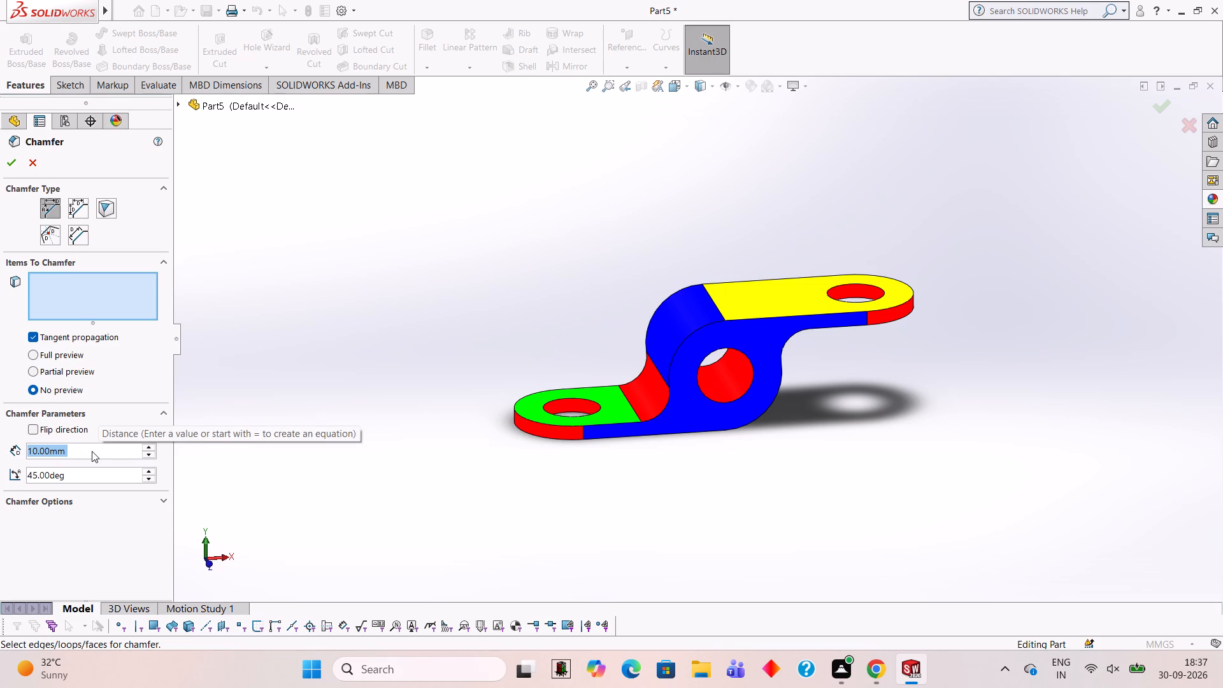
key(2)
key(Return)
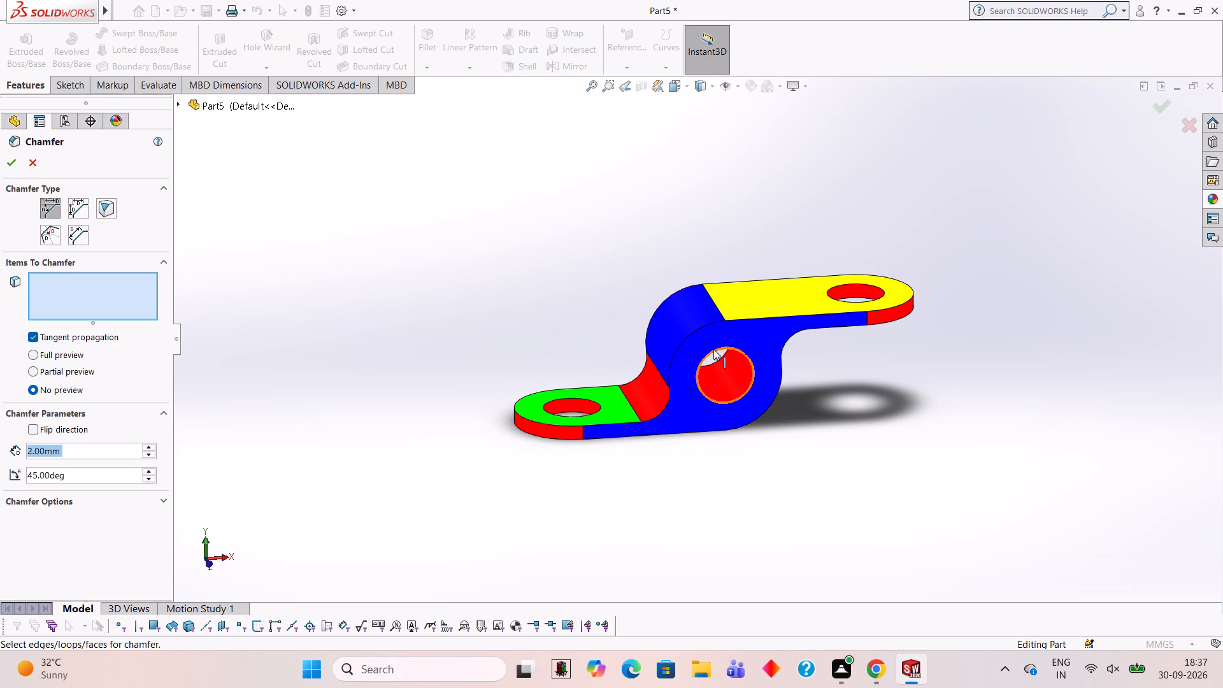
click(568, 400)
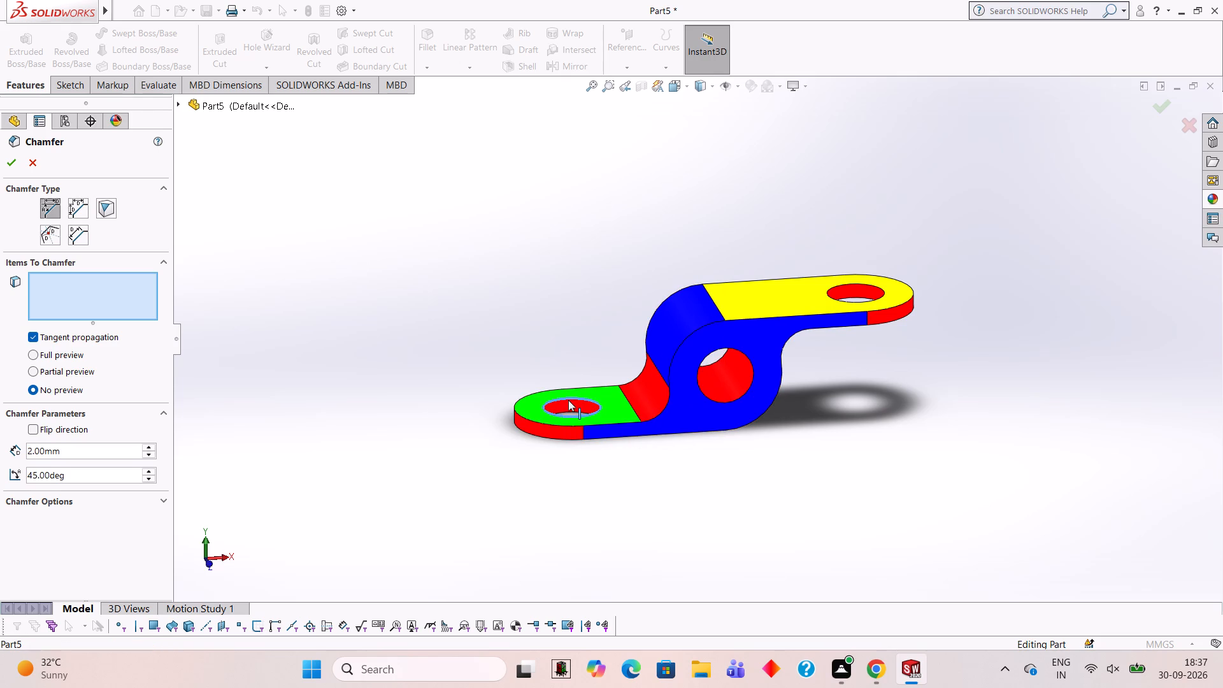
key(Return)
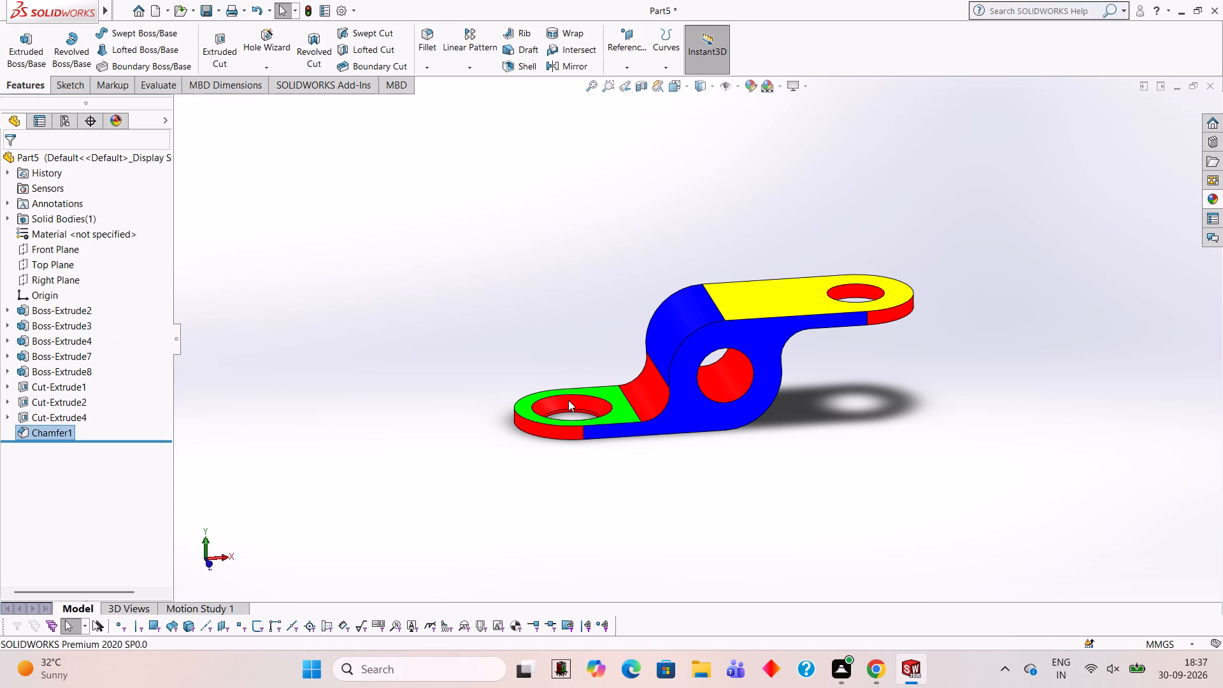
Examine the chamfered end hole of the lower arm up close and from above and the front.
scroll(591, 317, up, 1)
scroll(588, 348, down, 7)
middle_drag(676, 381, 691, 513)
scroll(700, 492, up, 2)
scroll(701, 488, down, 1)
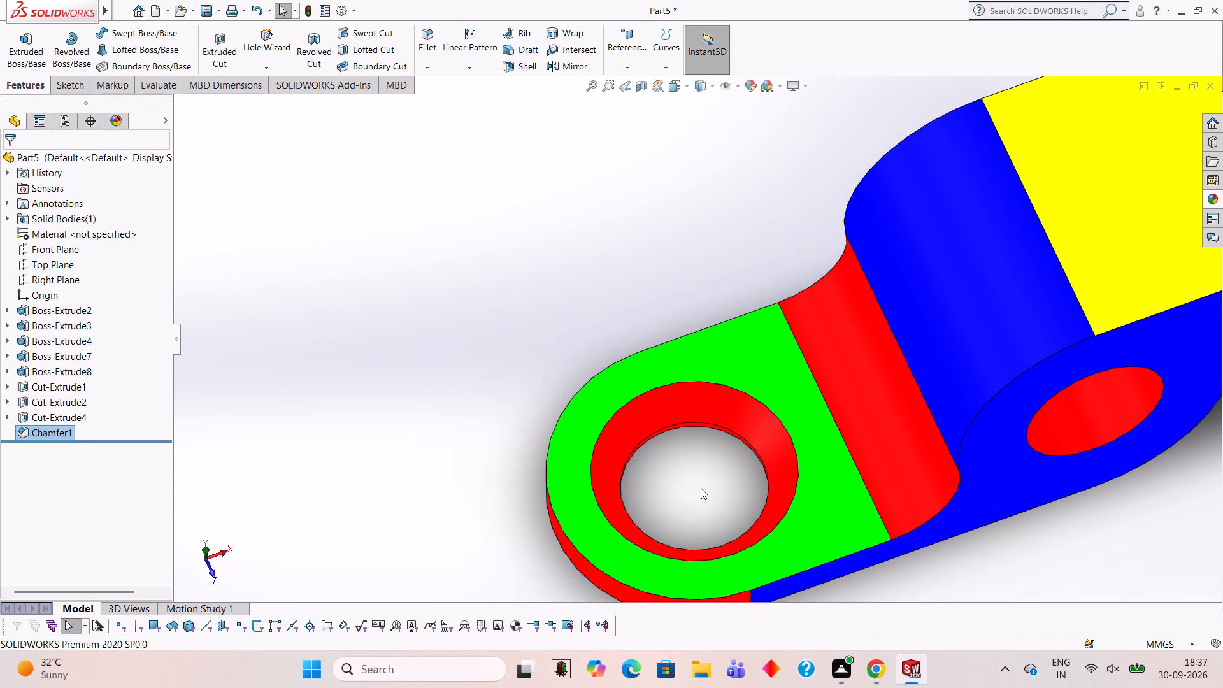
scroll(705, 480, up, 2)
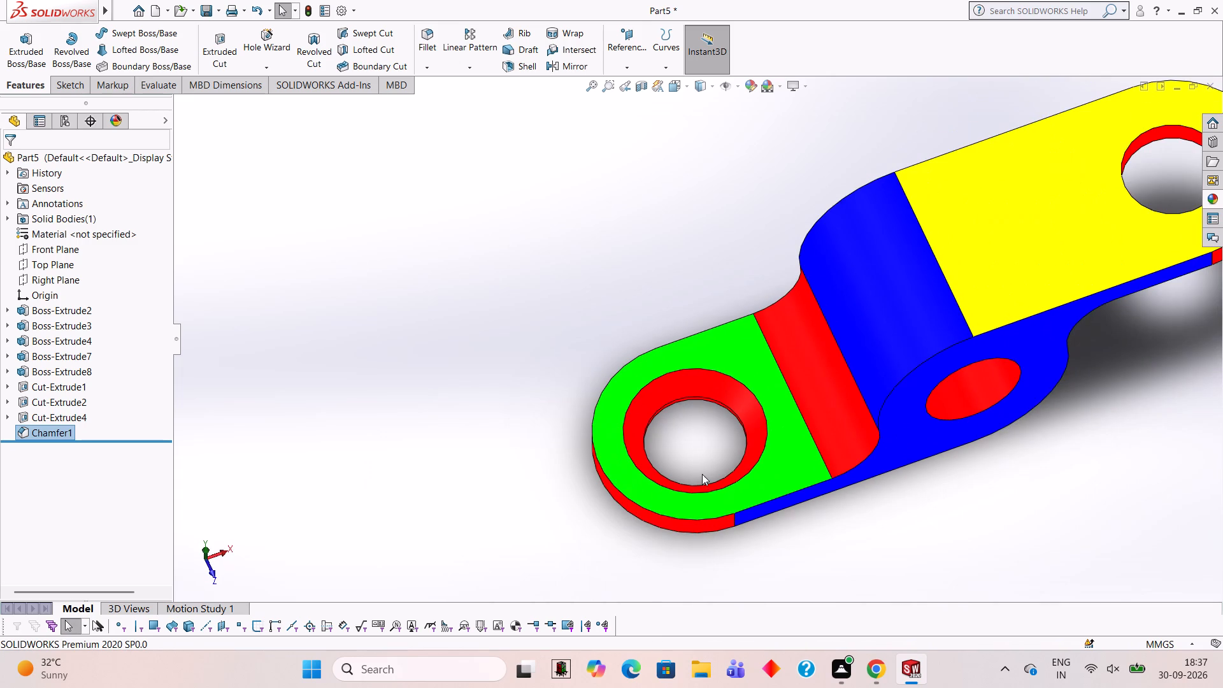
scroll(1020, 484, up, 2)
middle_drag(1024, 474, 1001, 399)
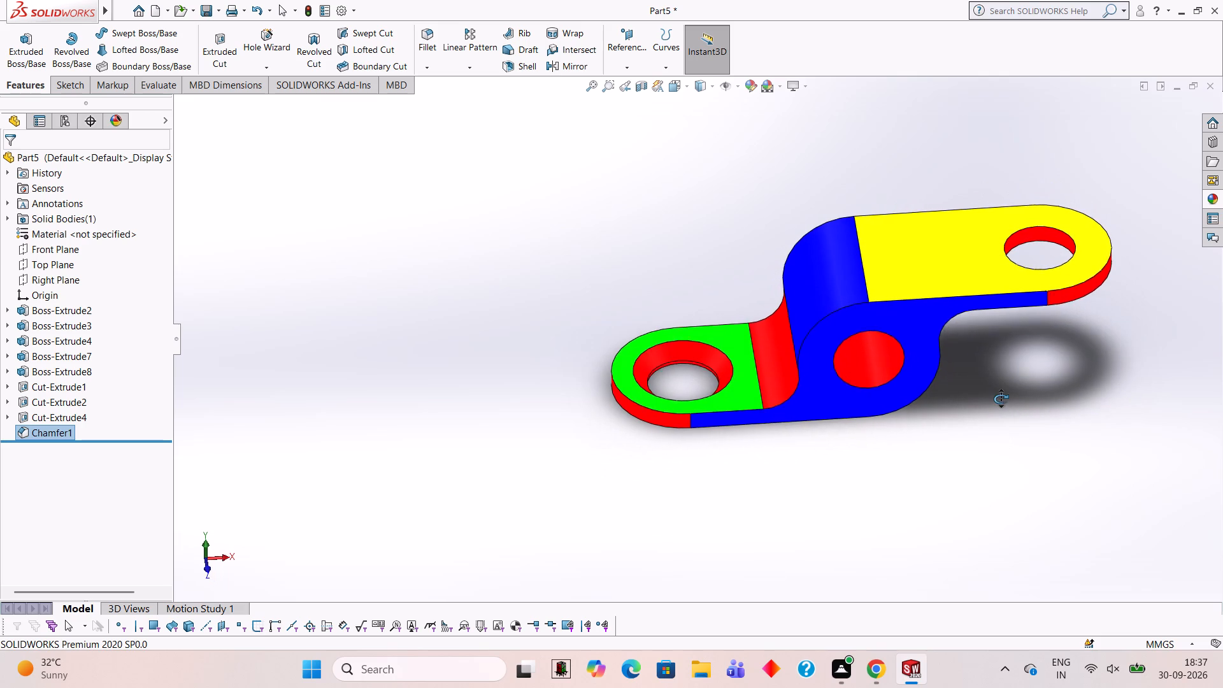
middle_drag(1001, 399, 1001, 398)
middle_drag(992, 477, 988, 437)
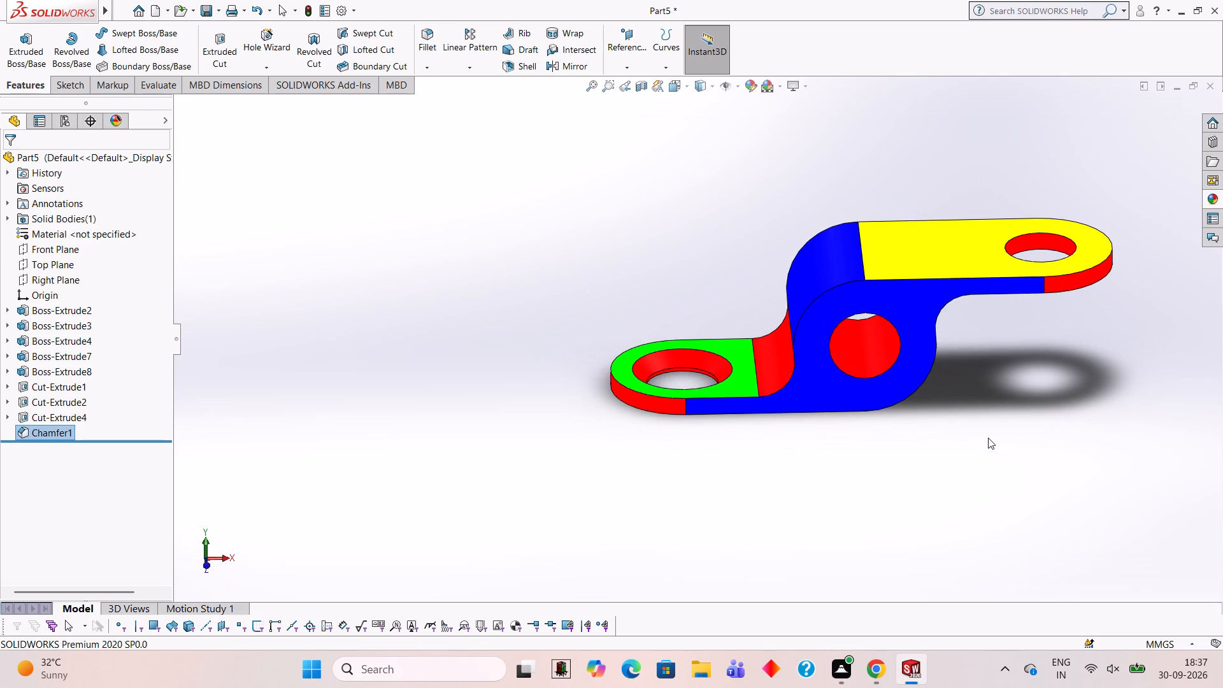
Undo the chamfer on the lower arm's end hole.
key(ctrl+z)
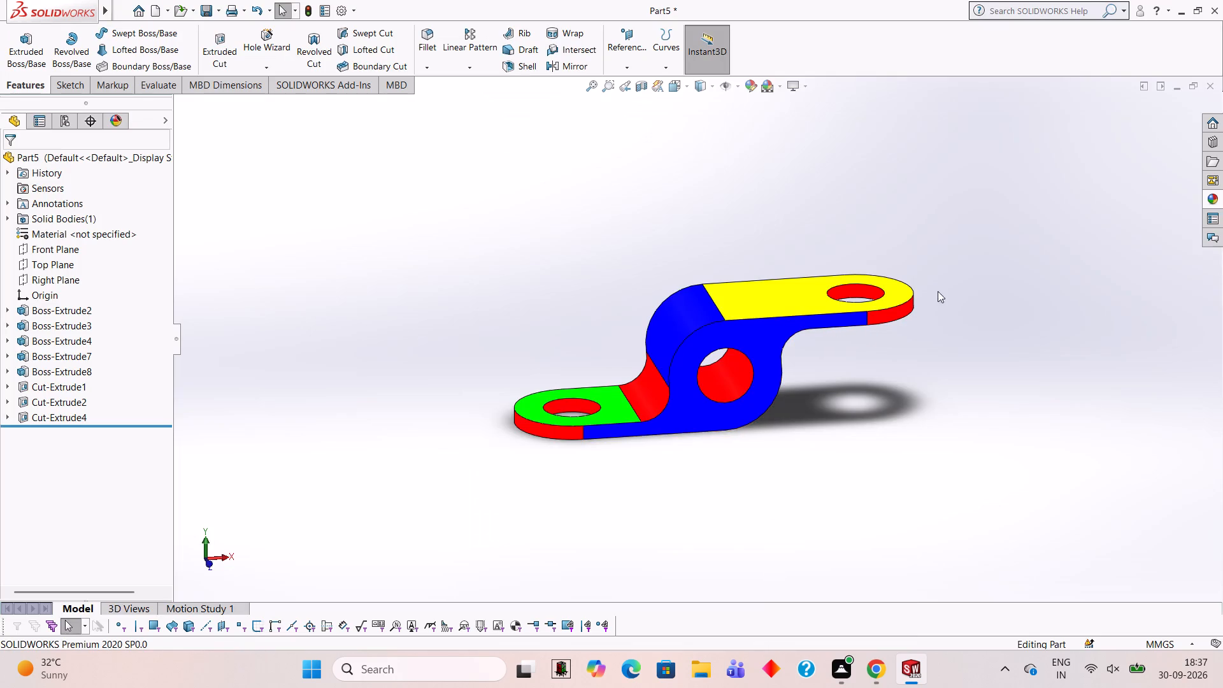
Save the strap in Documents as a SOLIDWORKS Part, with a file name made of a long row of capital Ps.
scroll(987, 292, up, 1)
scroll(987, 292, down, 1)
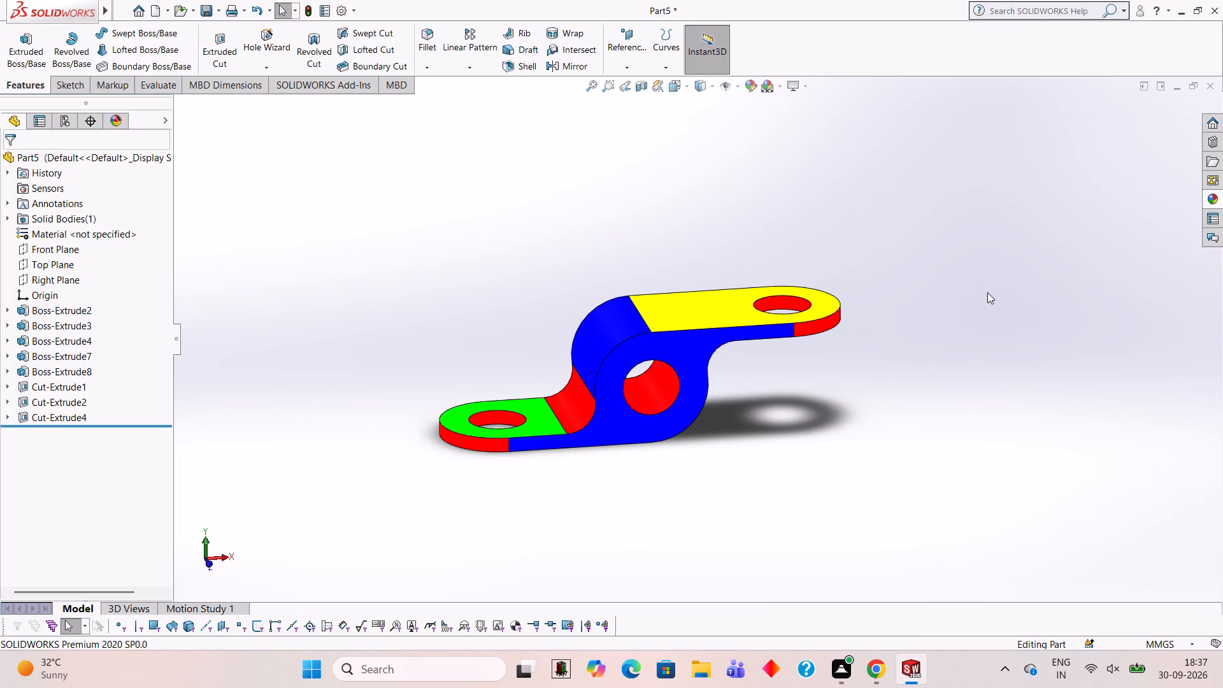
key(ctrl+s)
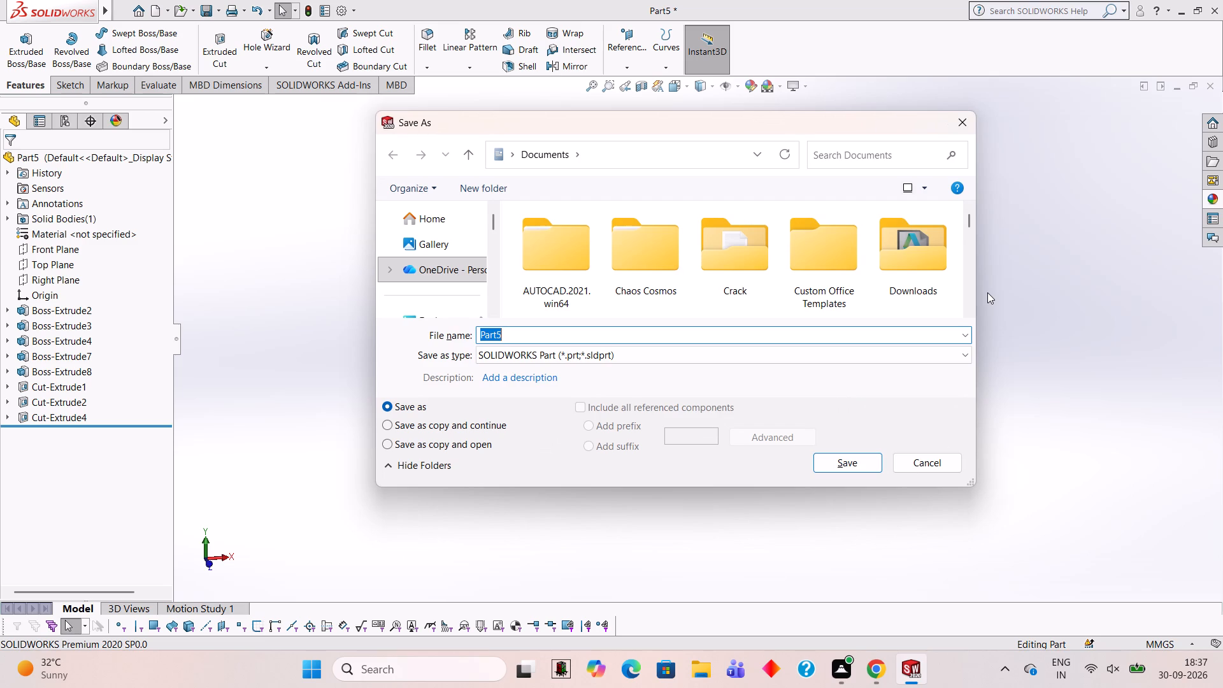
text(PPPPPP)
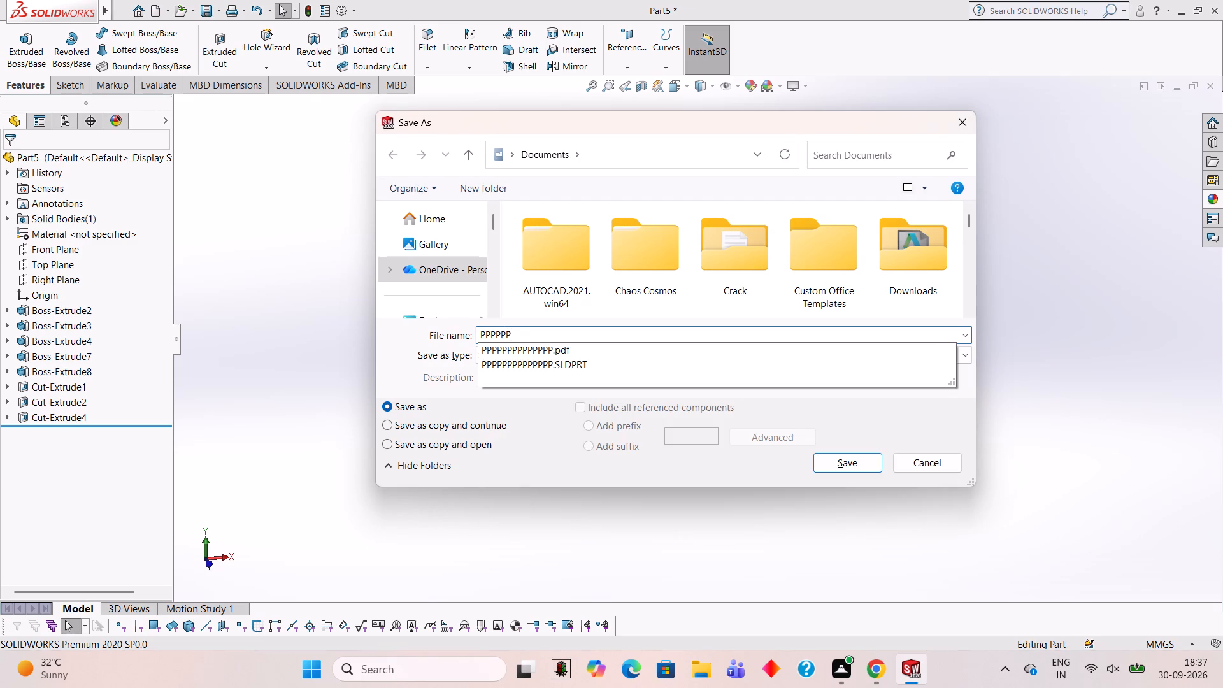
key(BackSpace)
key(BackSpace)
key(BackSpace)
key(BackSpace)
key(BackSpace)
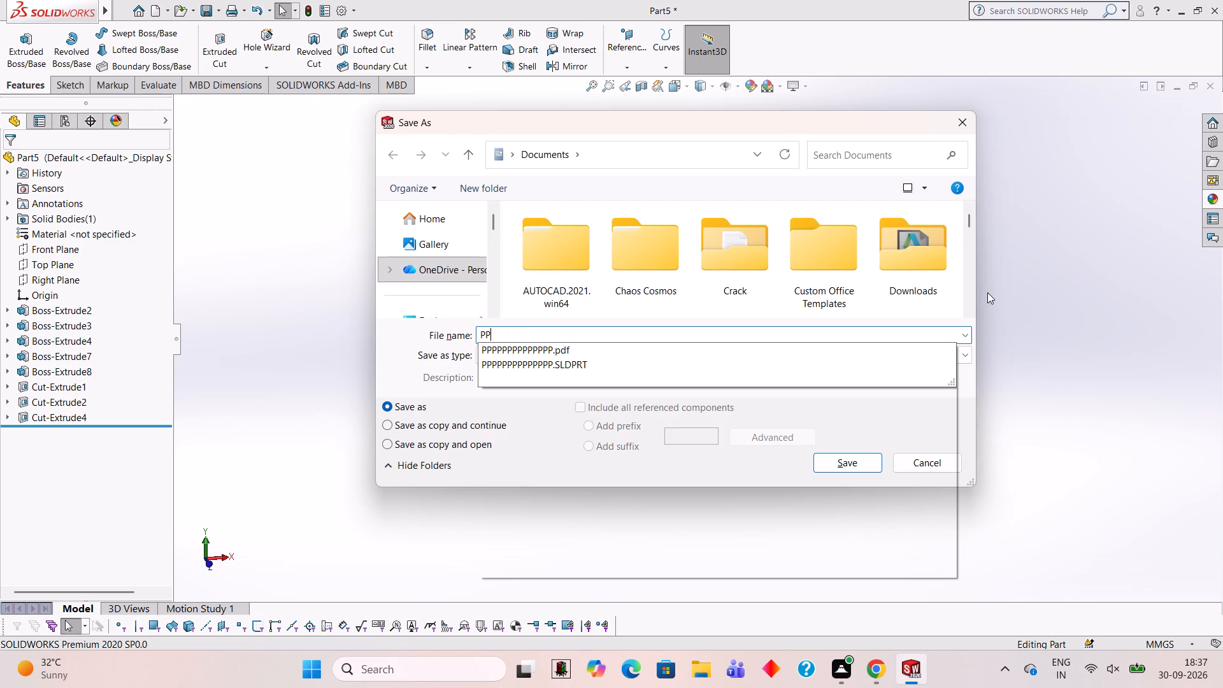
key(BackSpace)
text(ppp)
key(BackSpace)
key(BackSpace)
key(BackSpace)
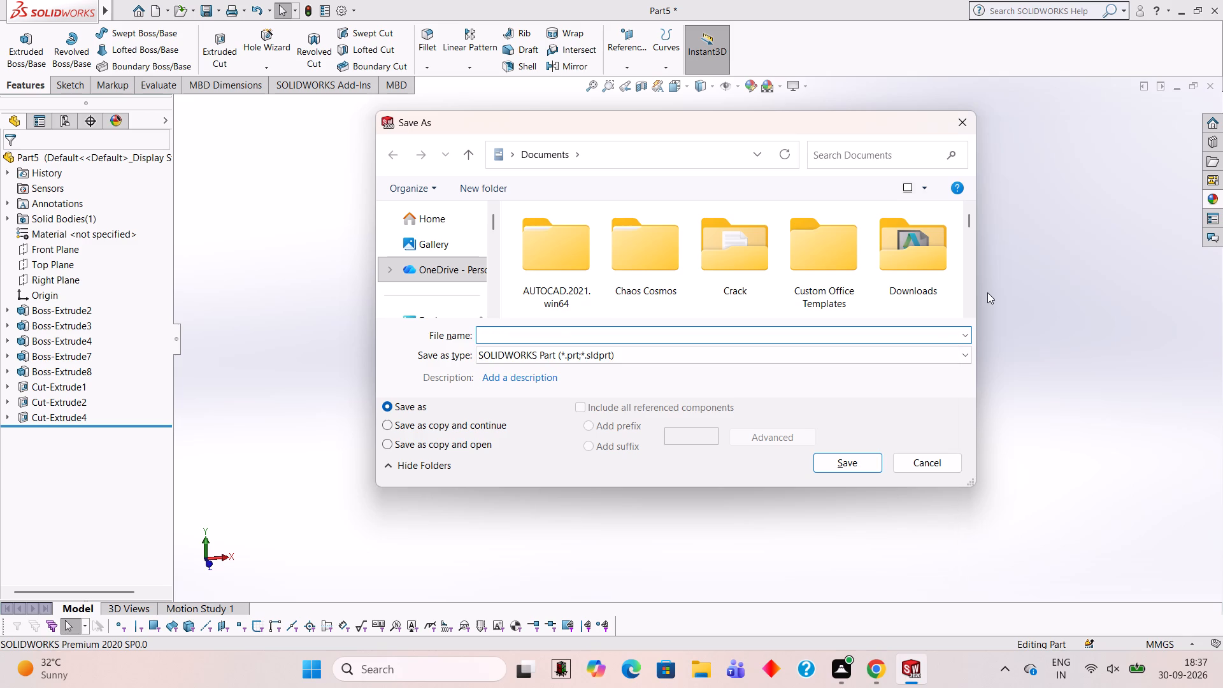
text(PPPPP)
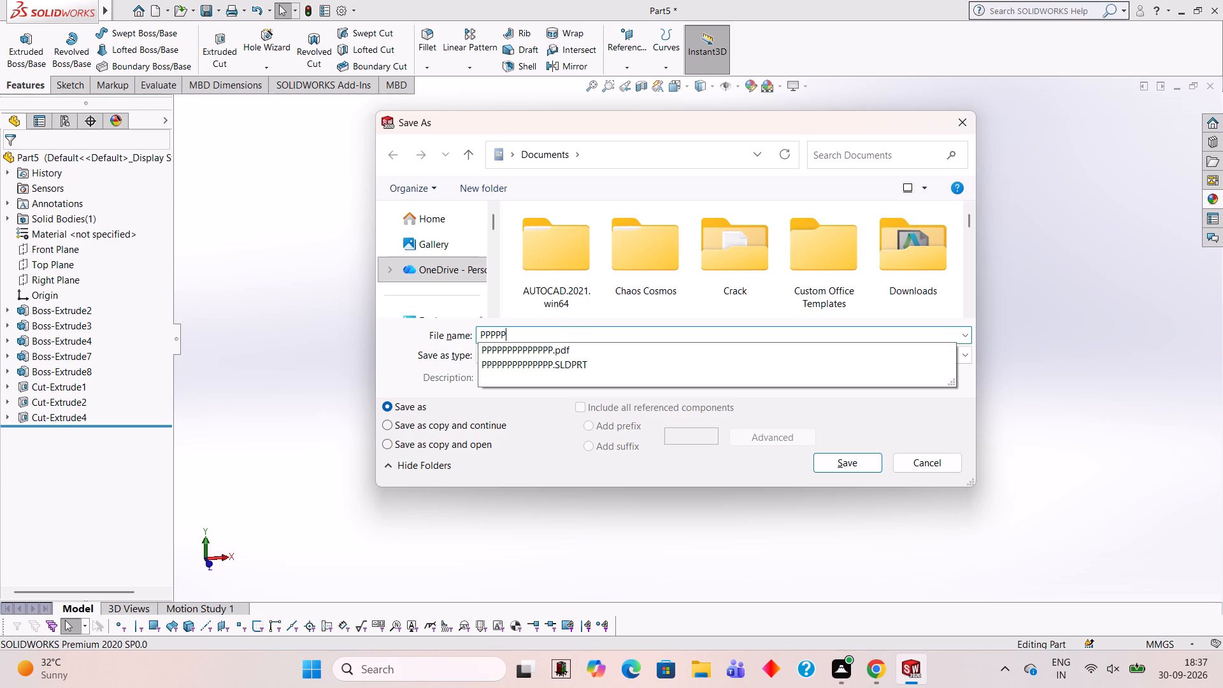
text(PPPPPPPPPPPPPPPPPPPP)
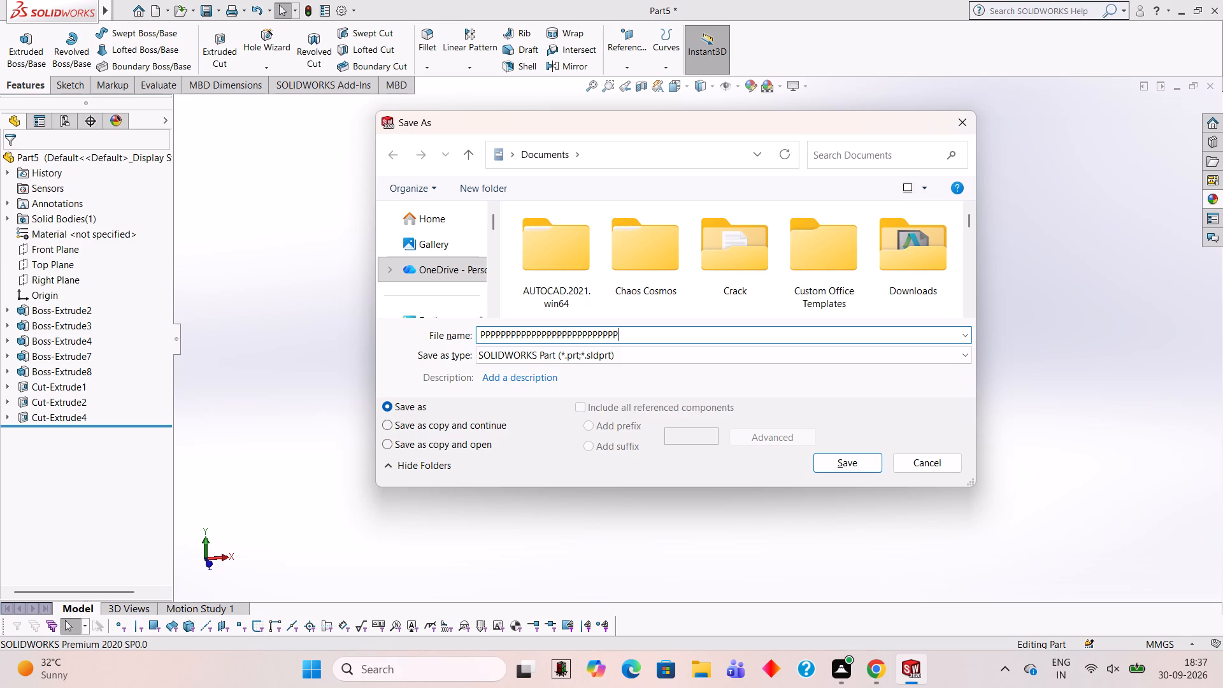
text(PP)
key(Return)
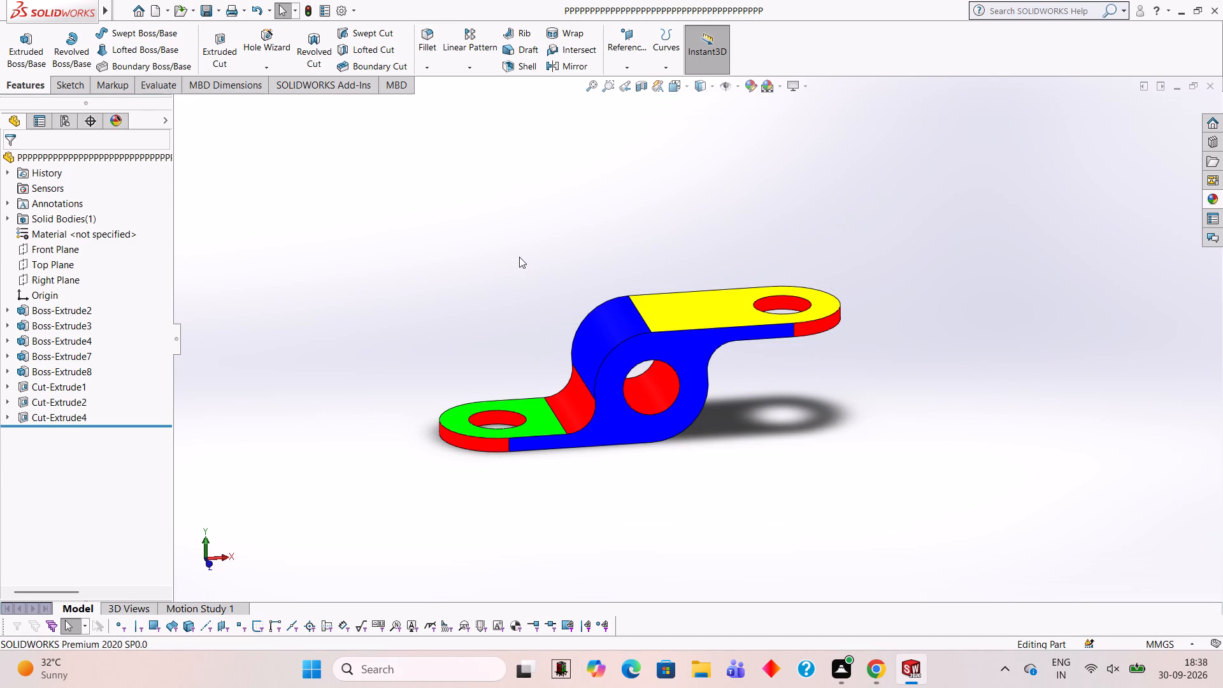
Save a copy of the strap in Adobe Portable Document Format (*.pdf) in Documents, keeping the part's file name.
click(222, 8)
click(232, 43)
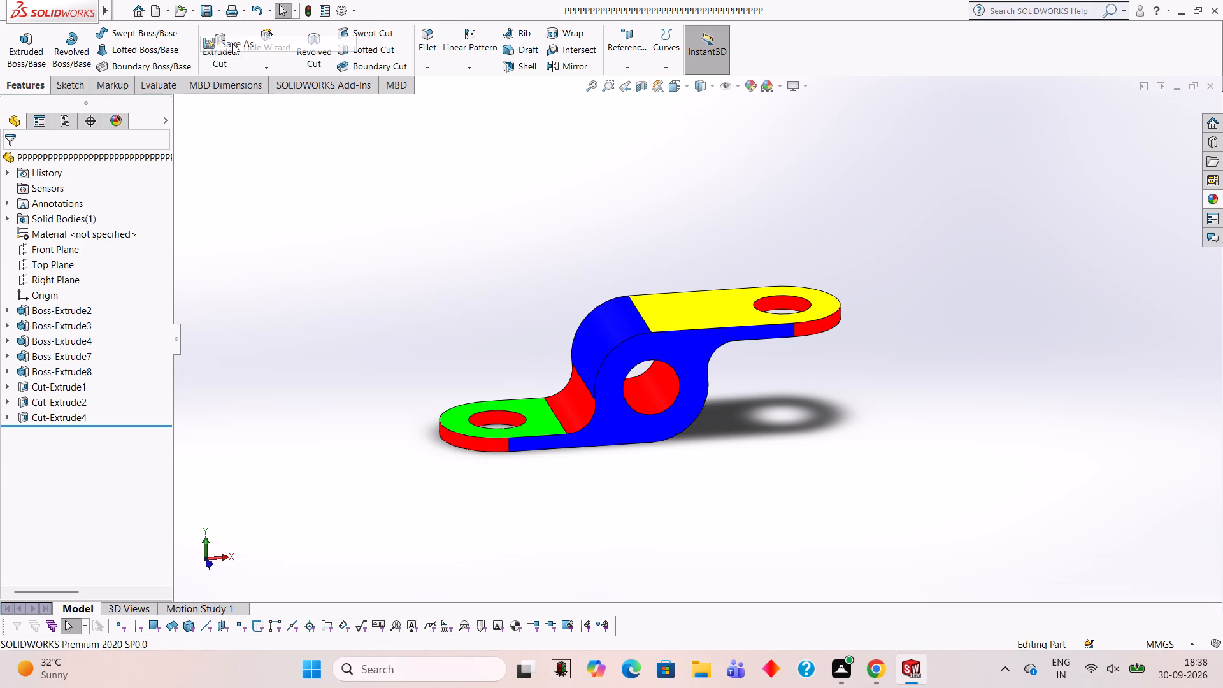
click(691, 351)
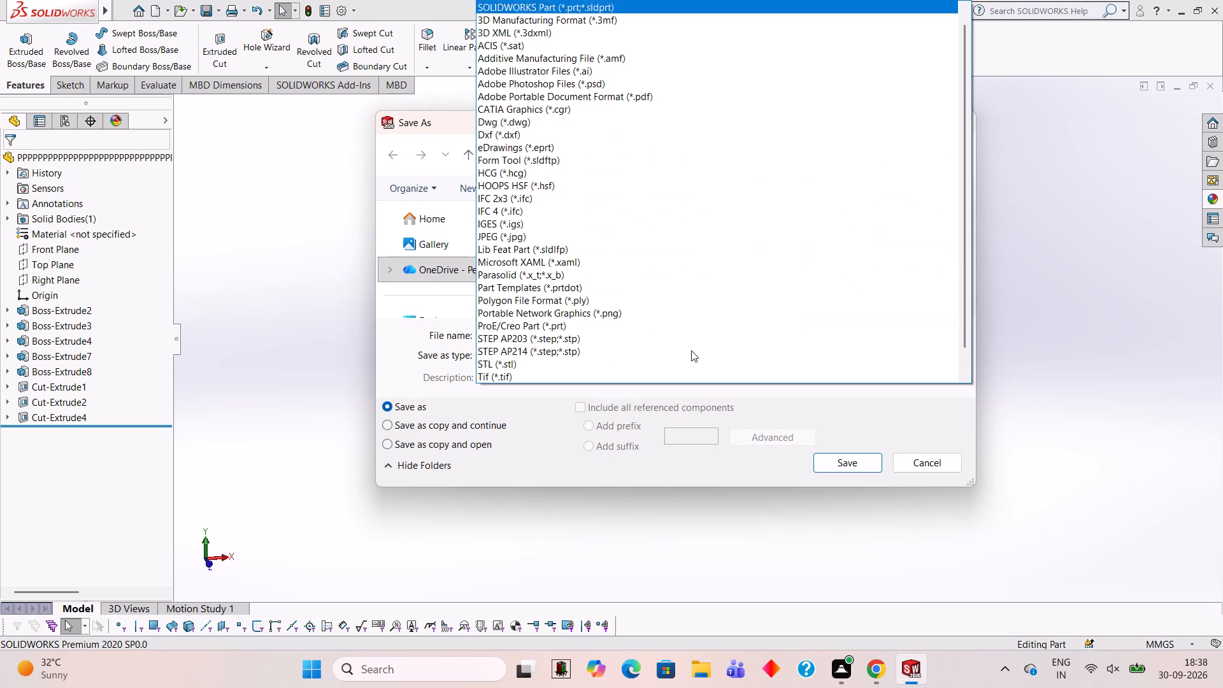
click(636, 95)
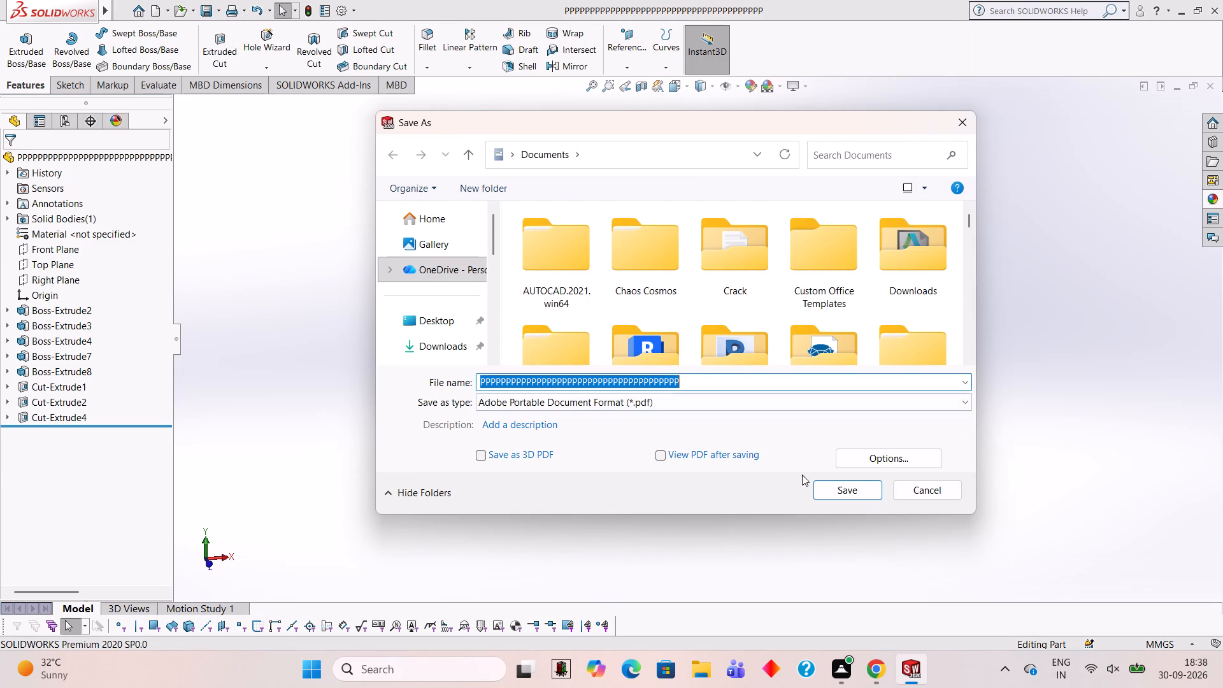
click(821, 484)
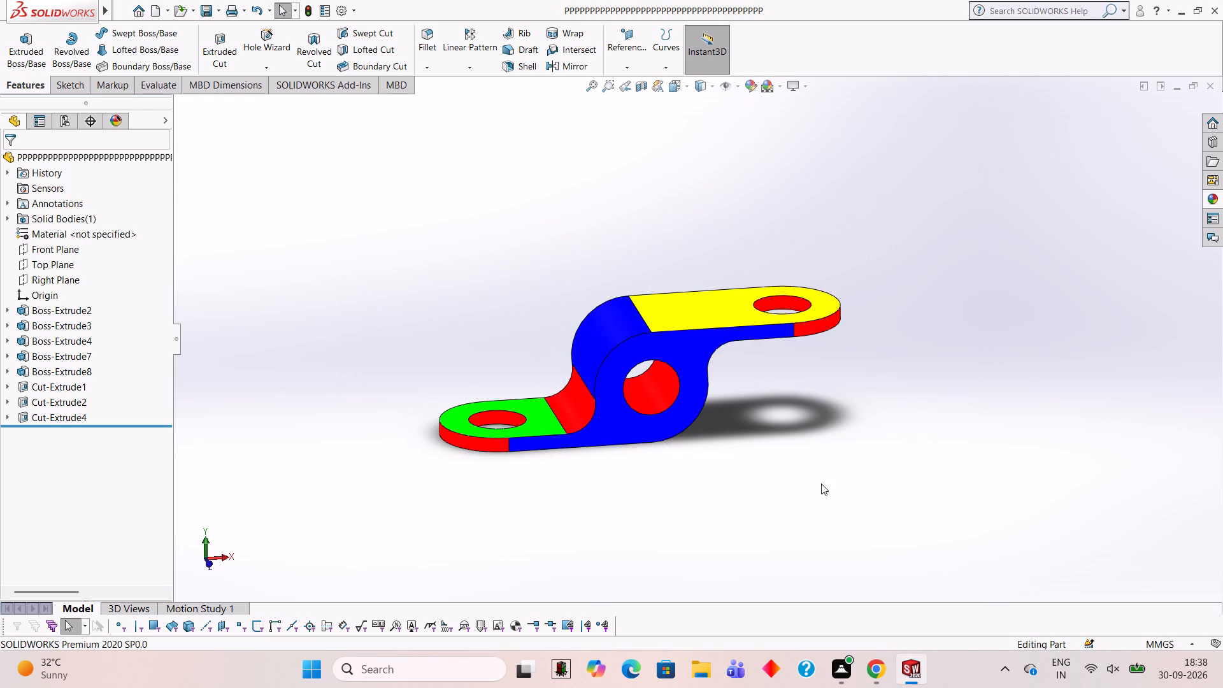